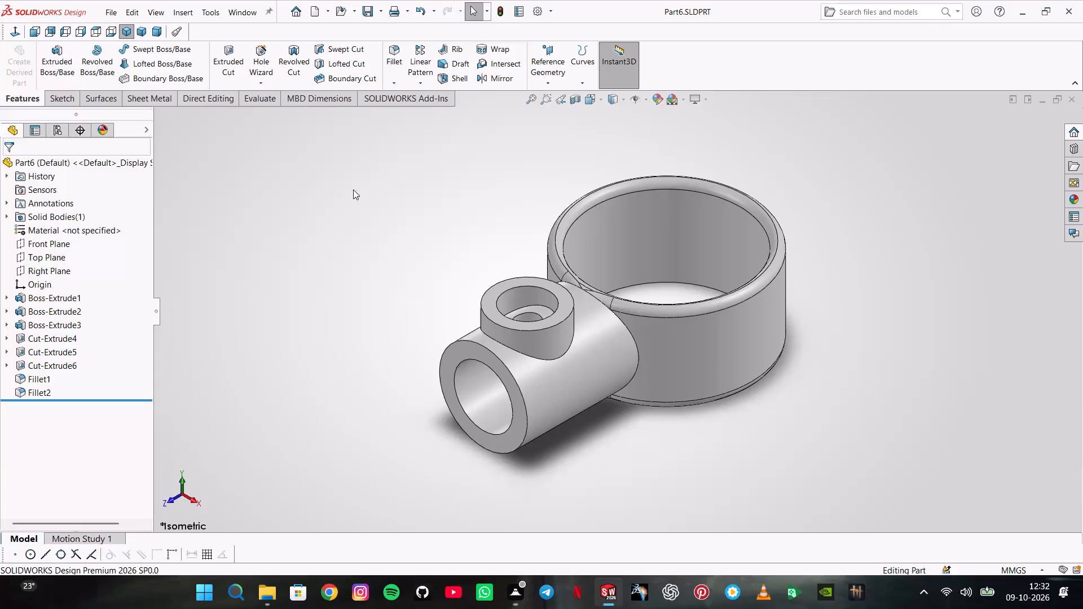
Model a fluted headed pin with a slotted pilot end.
Create a new, empty part document.
click(117, 20)
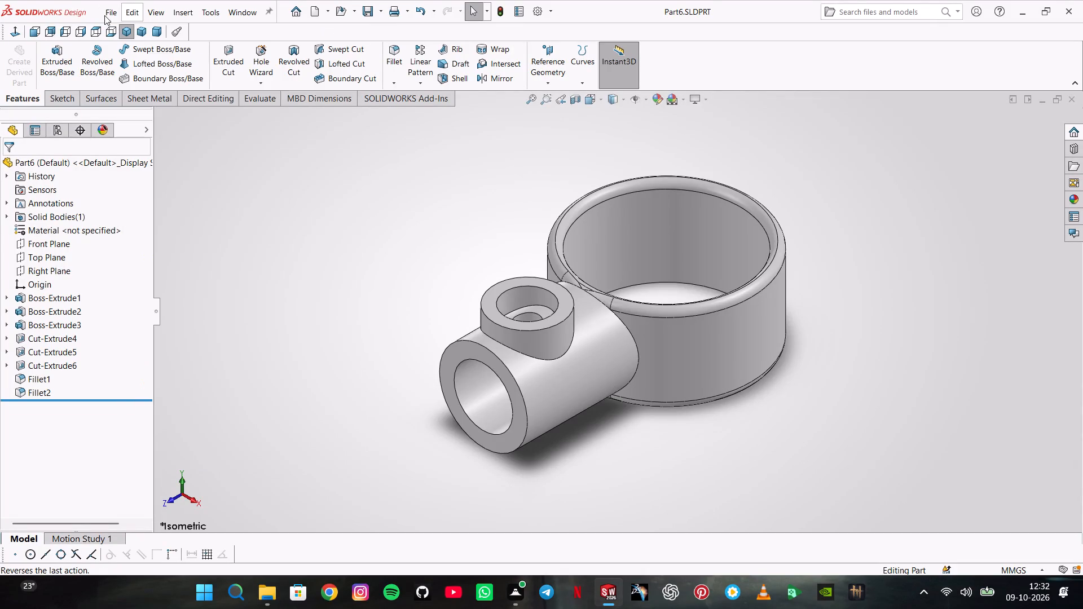
click(114, 26)
click(433, 442)
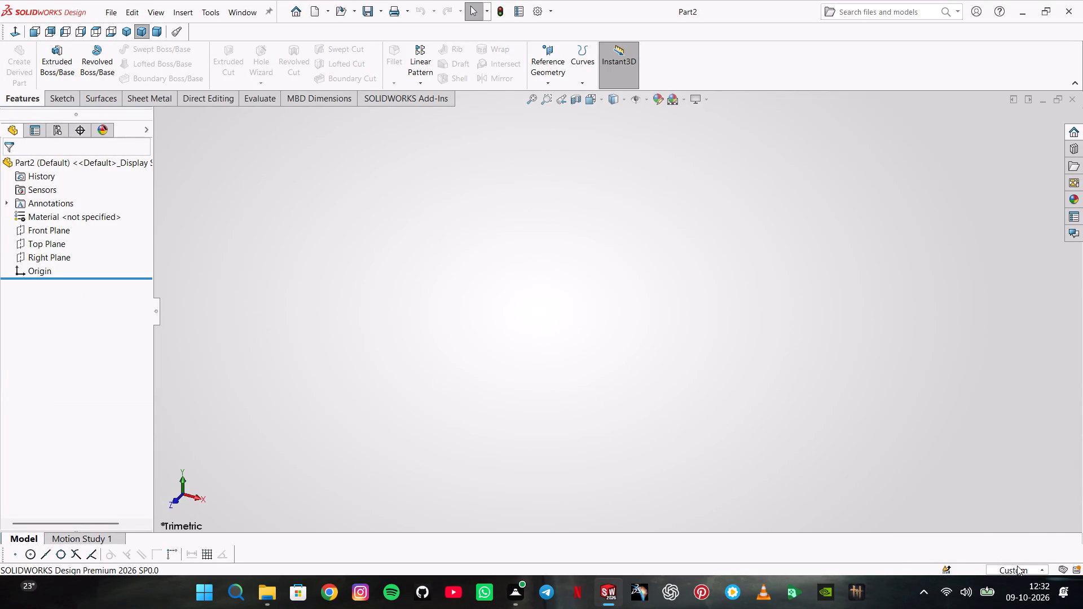
Set the new part's unit system to MMGS (millimetre, gram, second).
click(1017, 566)
click(1000, 505)
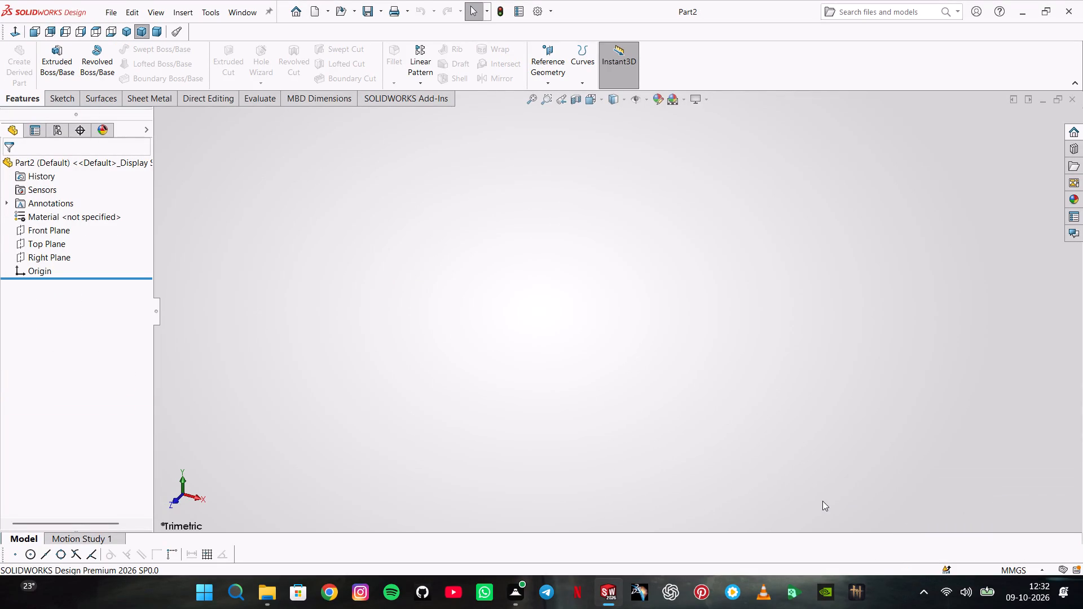
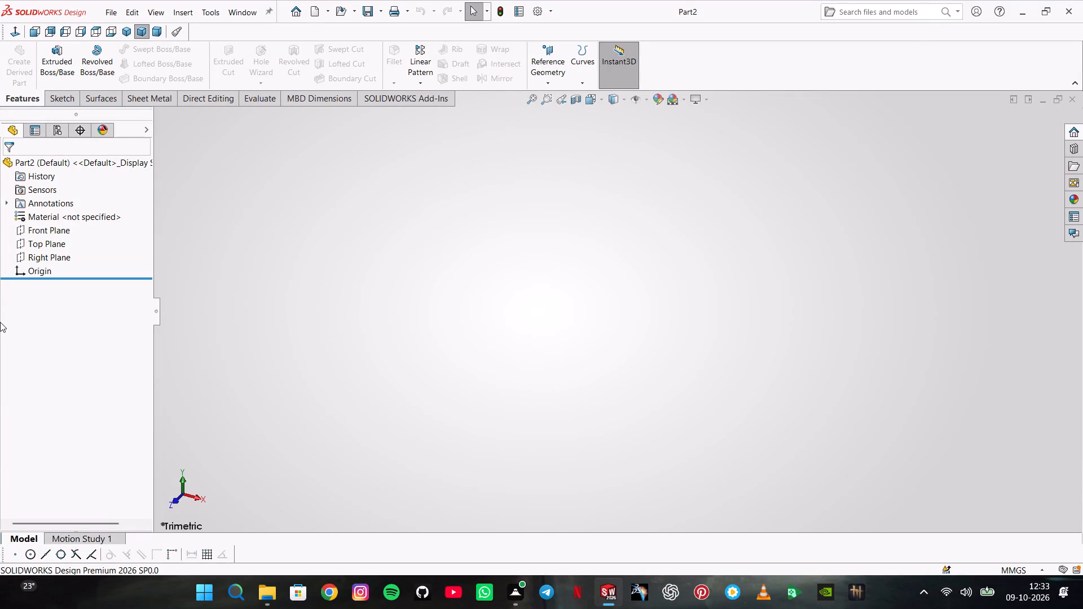
Start a sketch on the Front Plane and draw a circle about 36.6 mm in diameter centred on the origin.
click(38, 239)
click(36, 233)
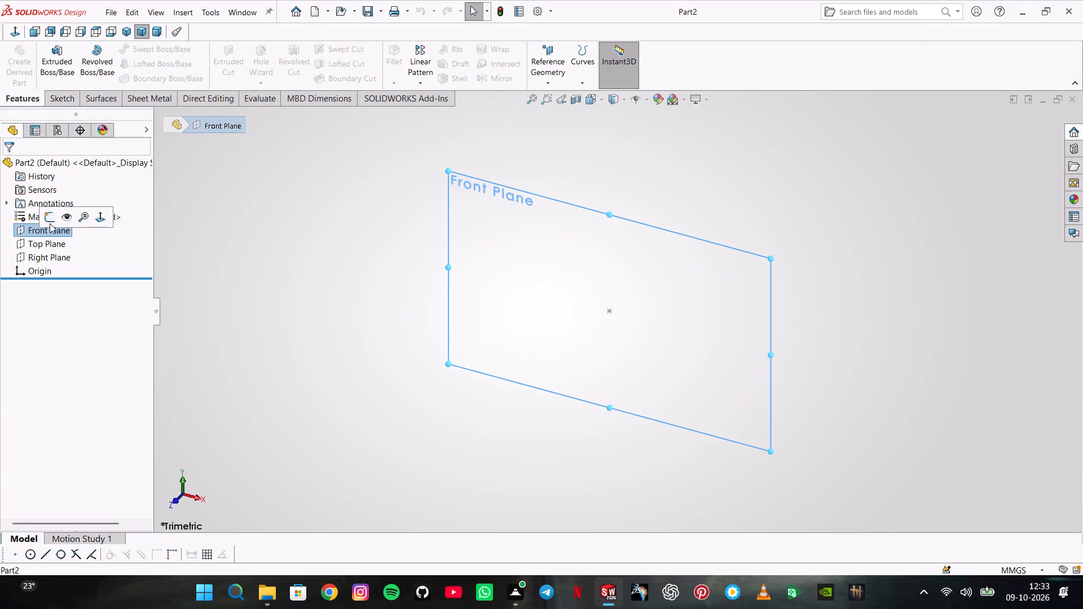
click(50, 223)
click(105, 52)
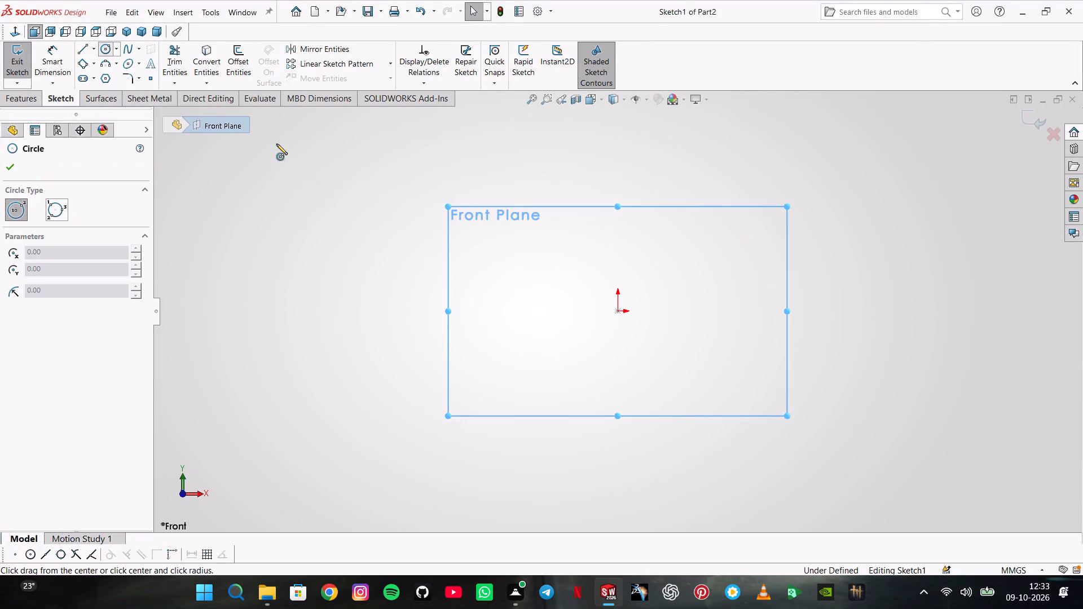
click(618, 311)
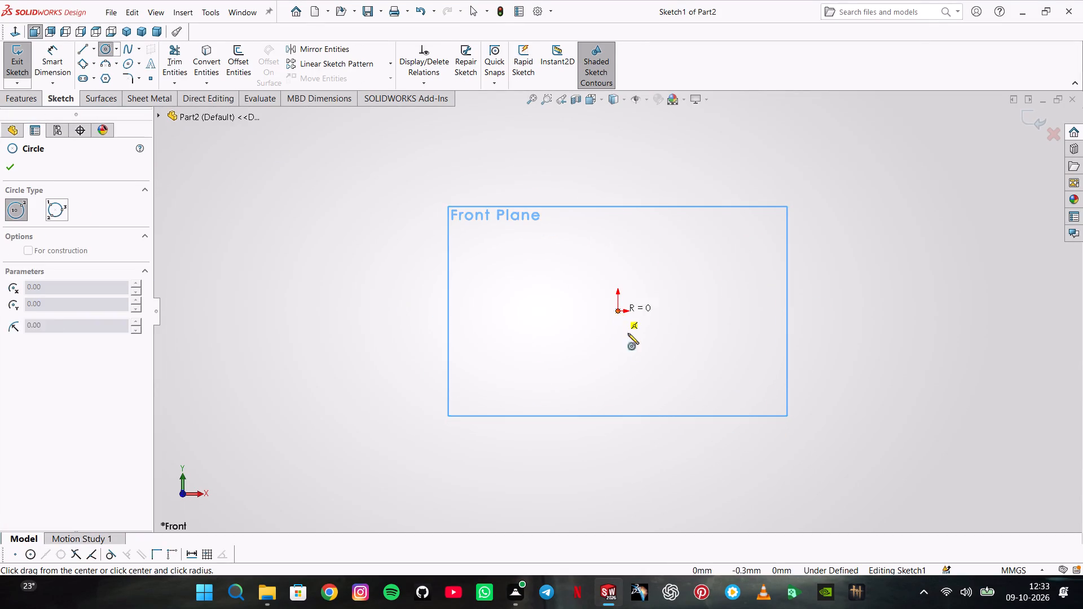
click(632, 343)
Dimension the circle's diameter as 8 mm.
click(65, 77)
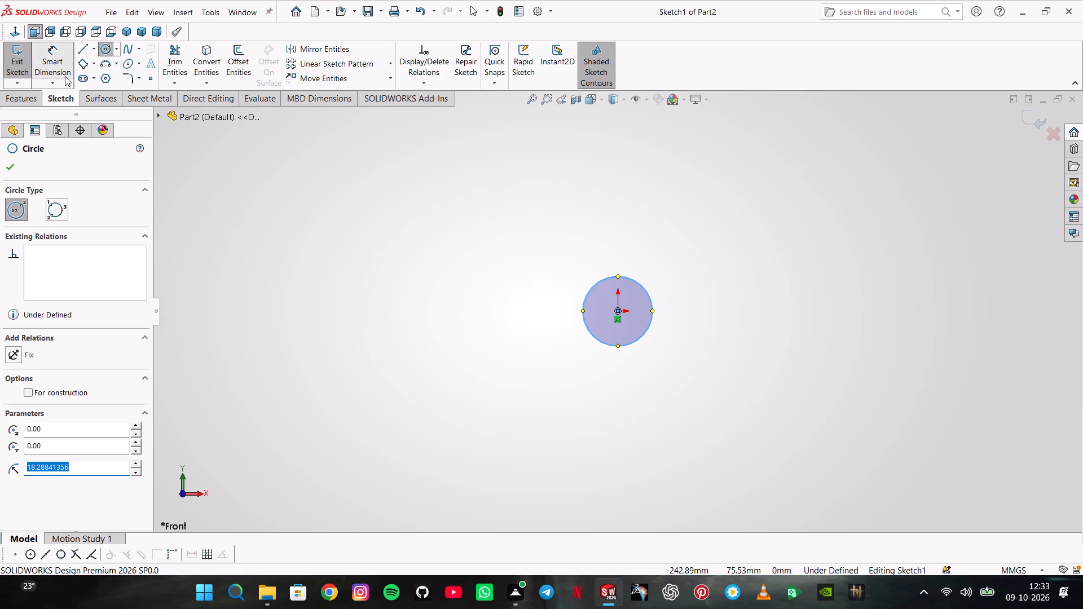
click(585, 291)
click(415, 321)
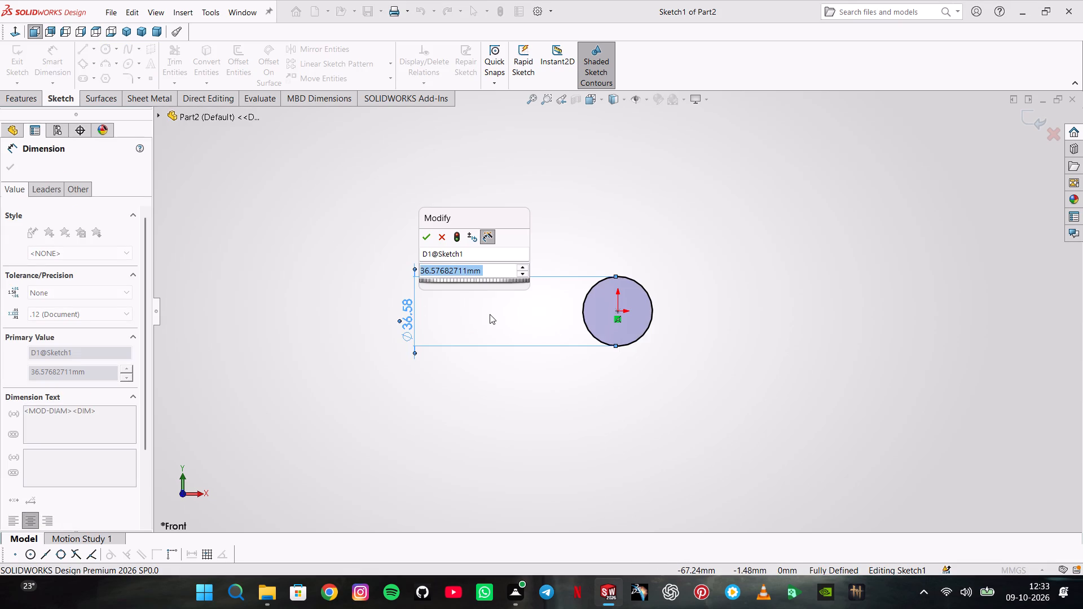
key(8)
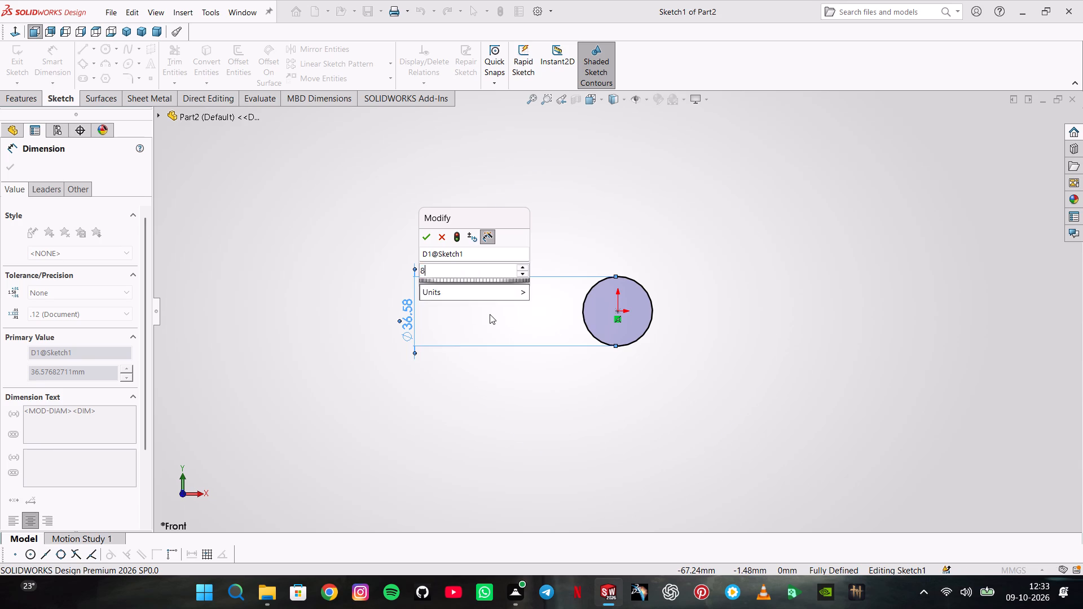
key(Return)
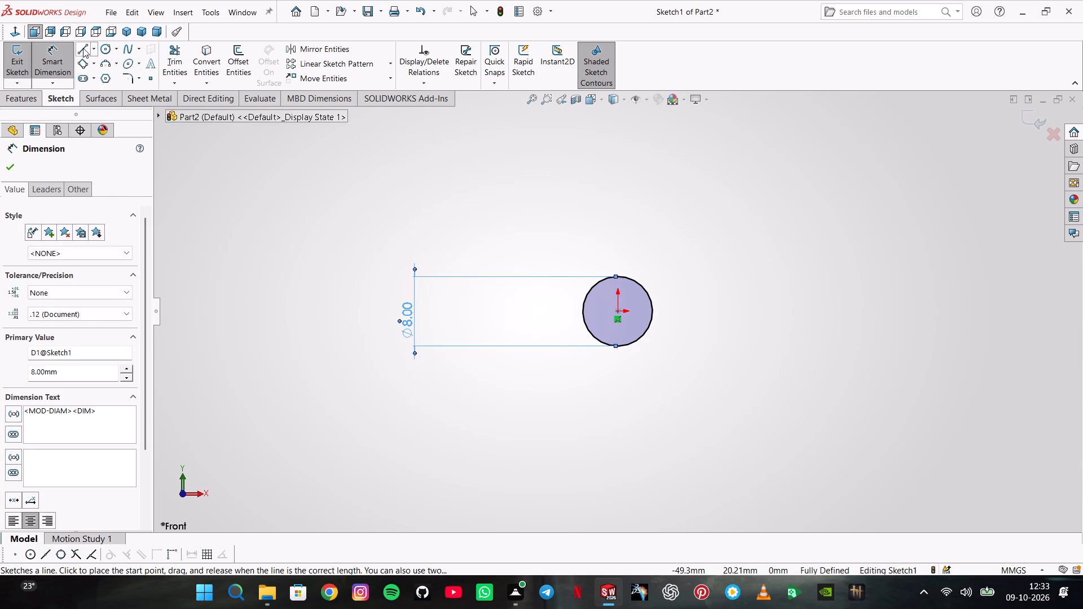
Draw a horizontal center rectangle about 16.8 mm by 2.1 mm from the origin, extending past both sides of the circle.
click(90, 63)
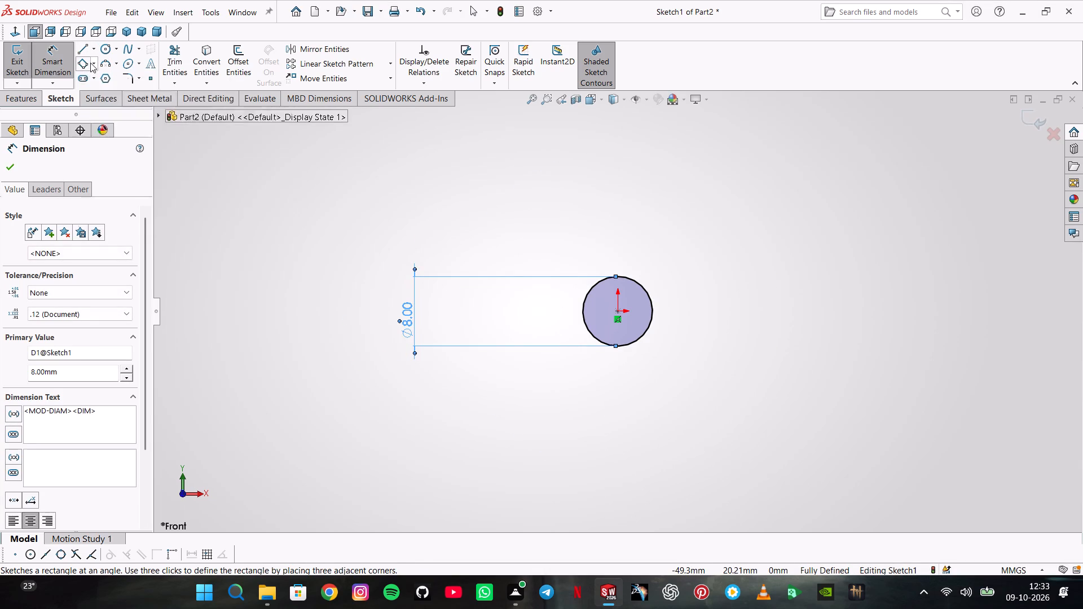
click(97, 83)
click(97, 63)
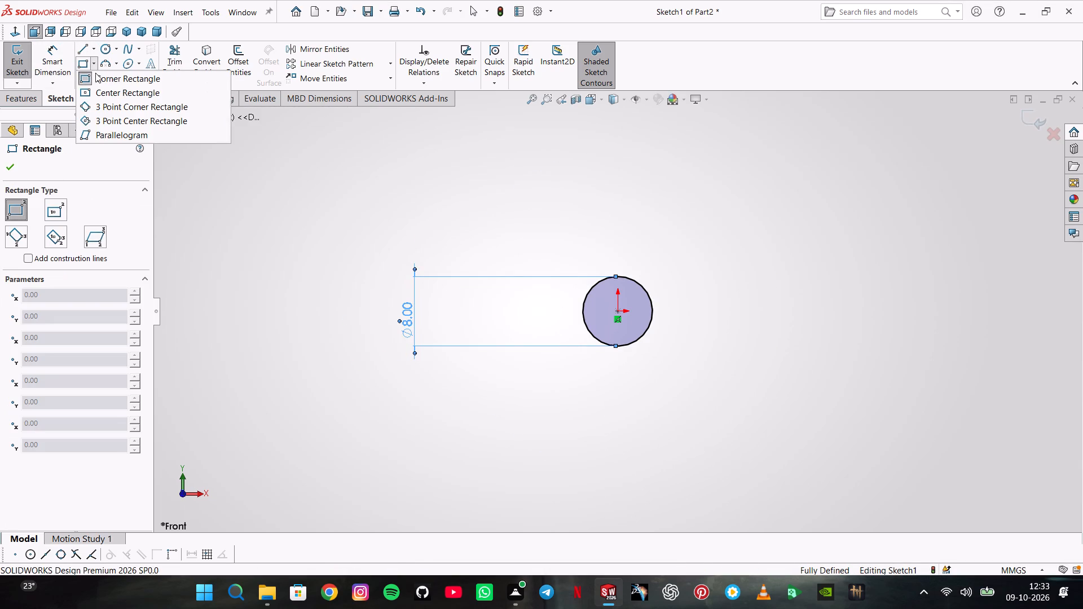
click(99, 94)
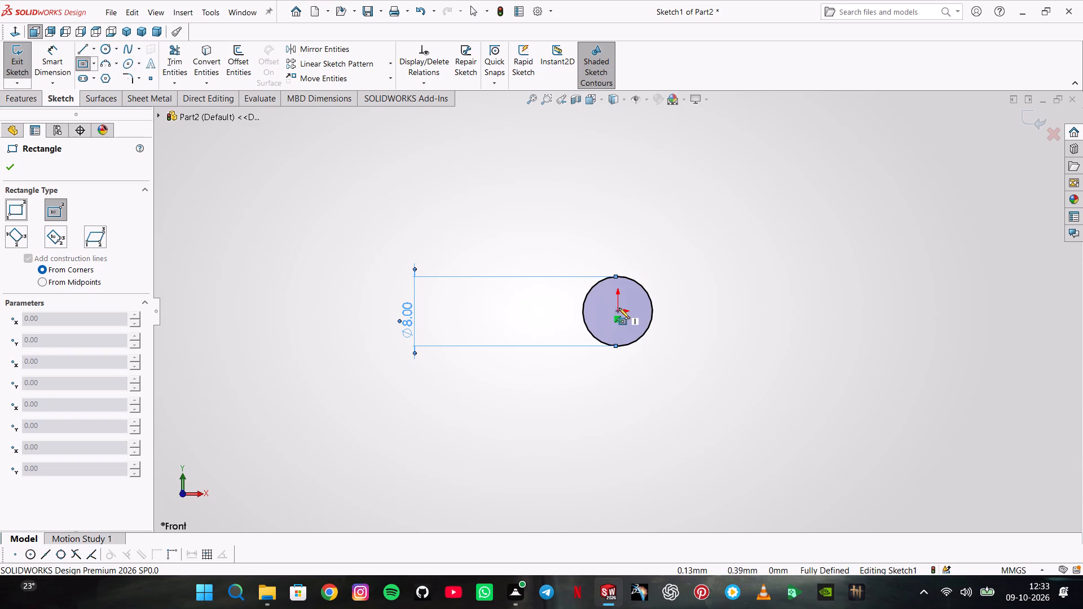
click(618, 310)
click(691, 302)
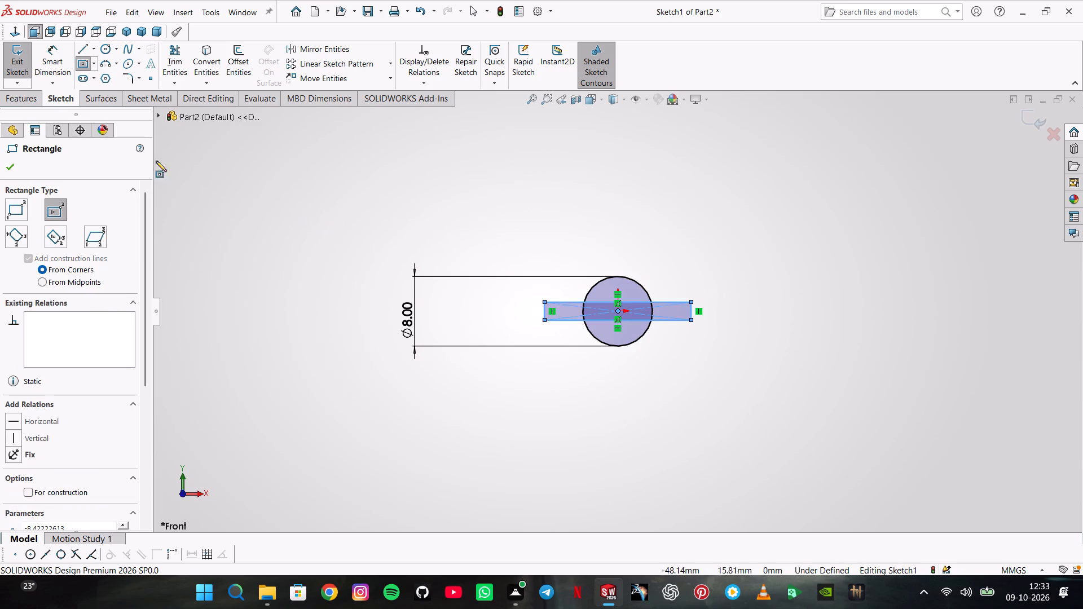
Dimension the distance between the rectangle's two long horizontal edges as 3 mm.
click(60, 56)
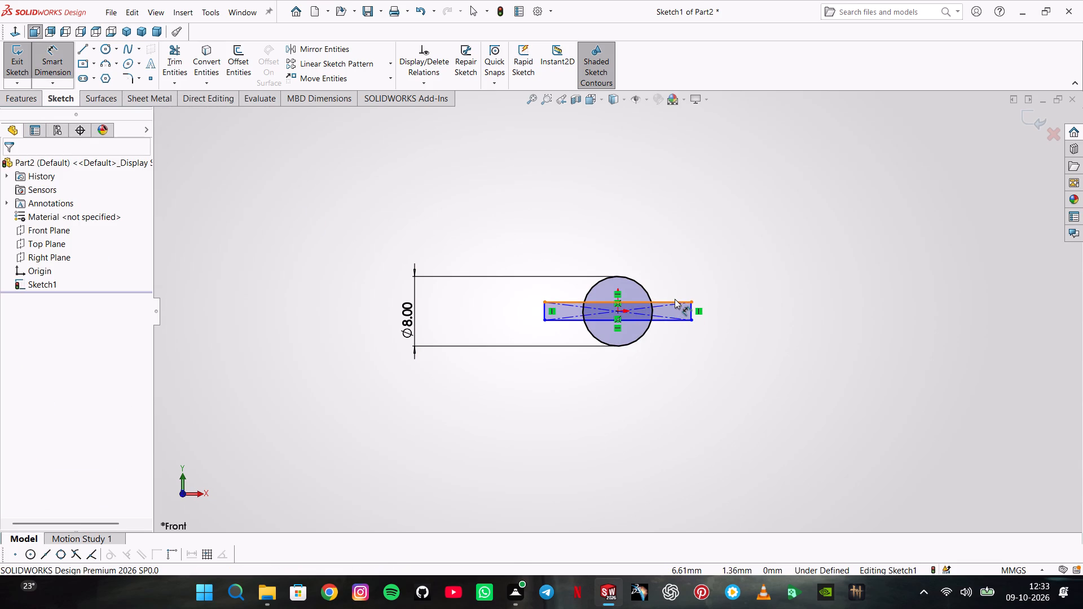
click(675, 301)
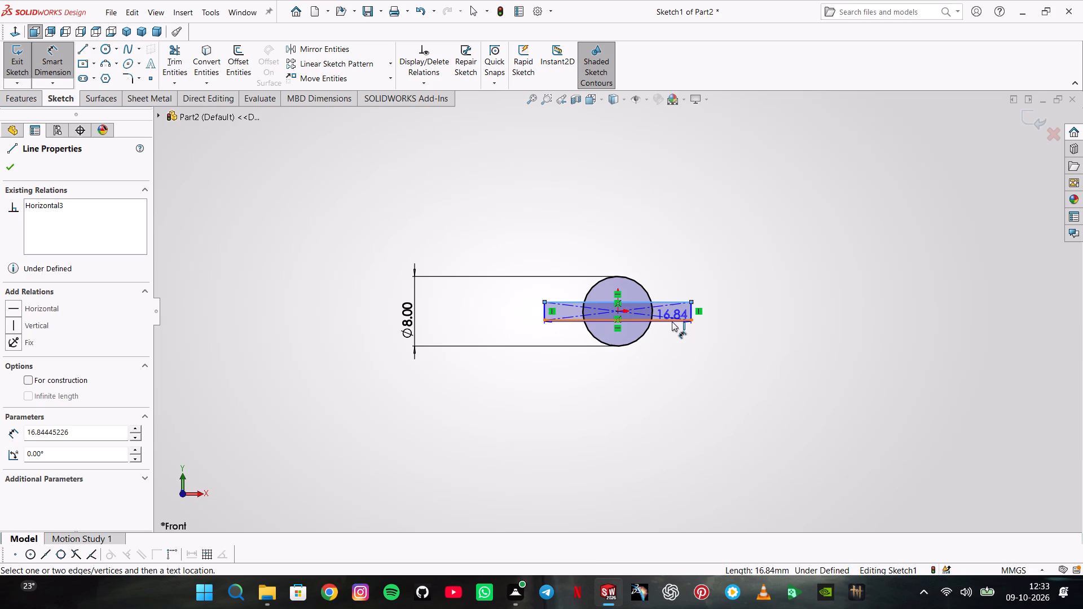
click(672, 321)
click(717, 308)
key(3)
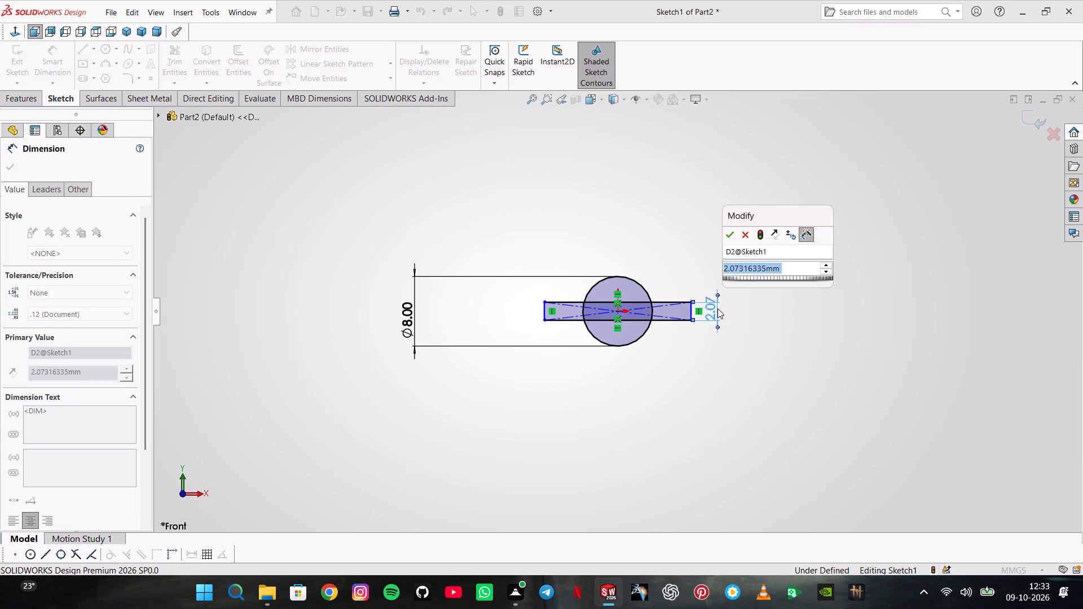
key(Return)
key(Escape)
key(Escape)
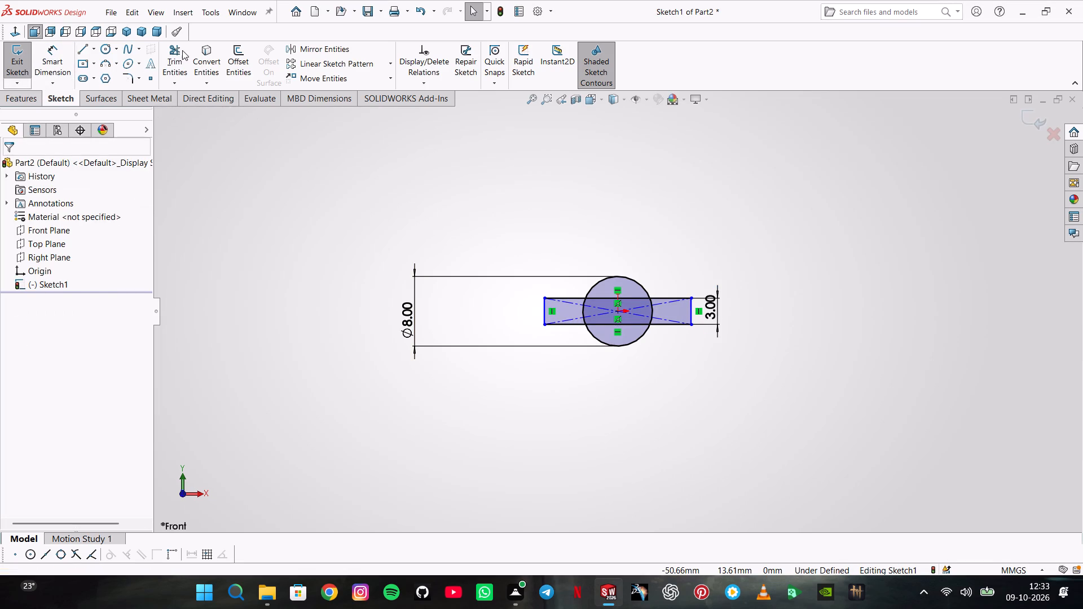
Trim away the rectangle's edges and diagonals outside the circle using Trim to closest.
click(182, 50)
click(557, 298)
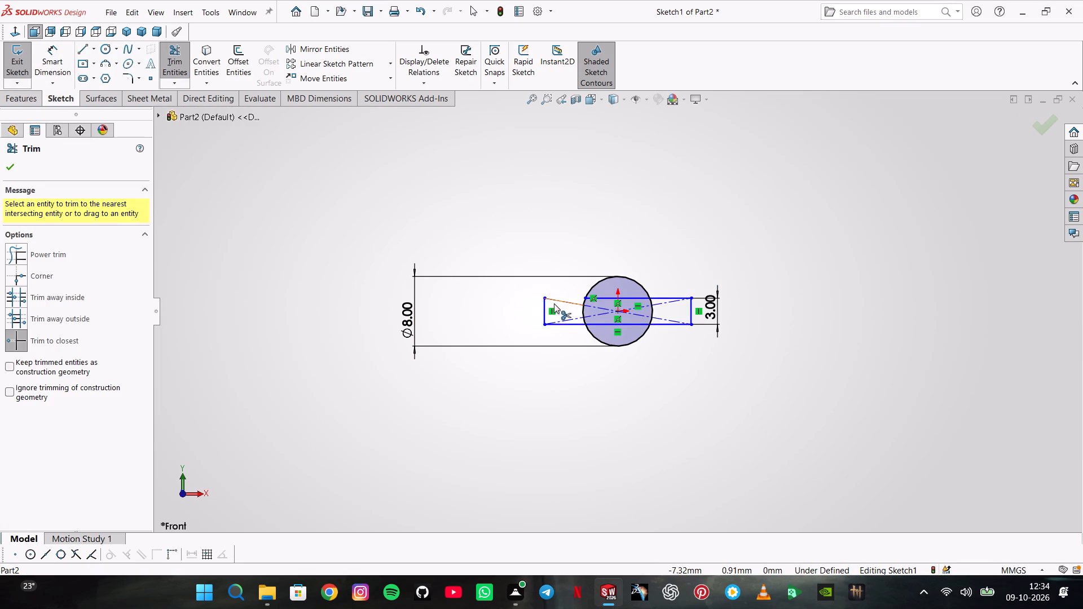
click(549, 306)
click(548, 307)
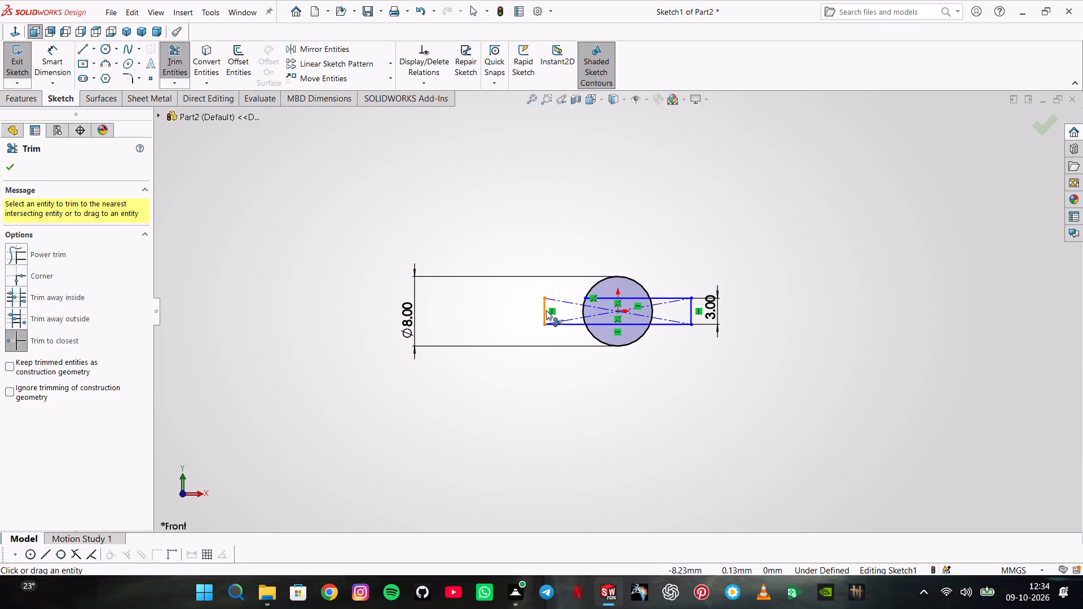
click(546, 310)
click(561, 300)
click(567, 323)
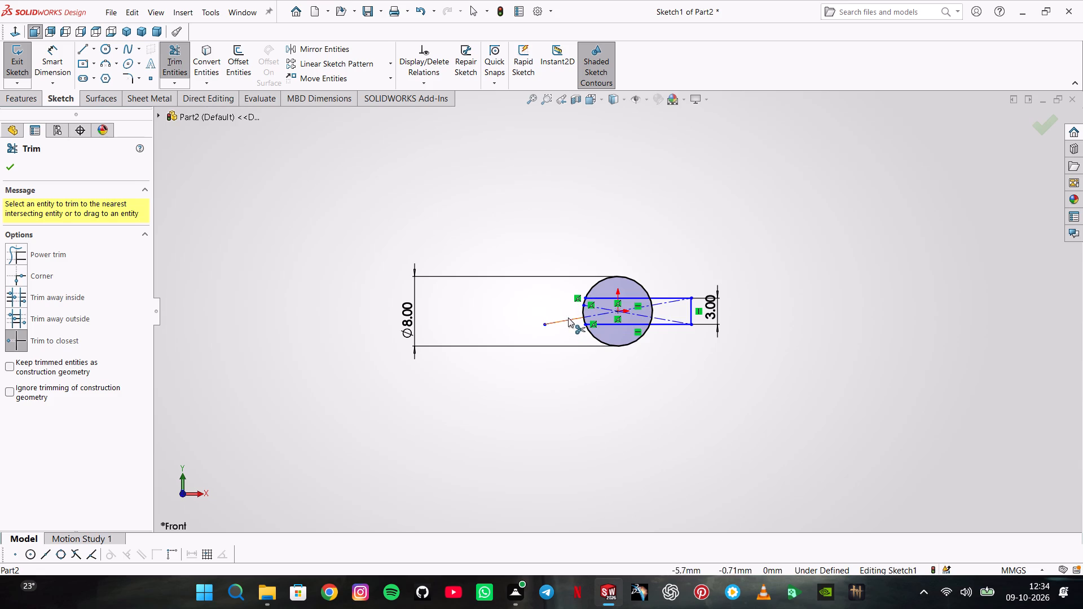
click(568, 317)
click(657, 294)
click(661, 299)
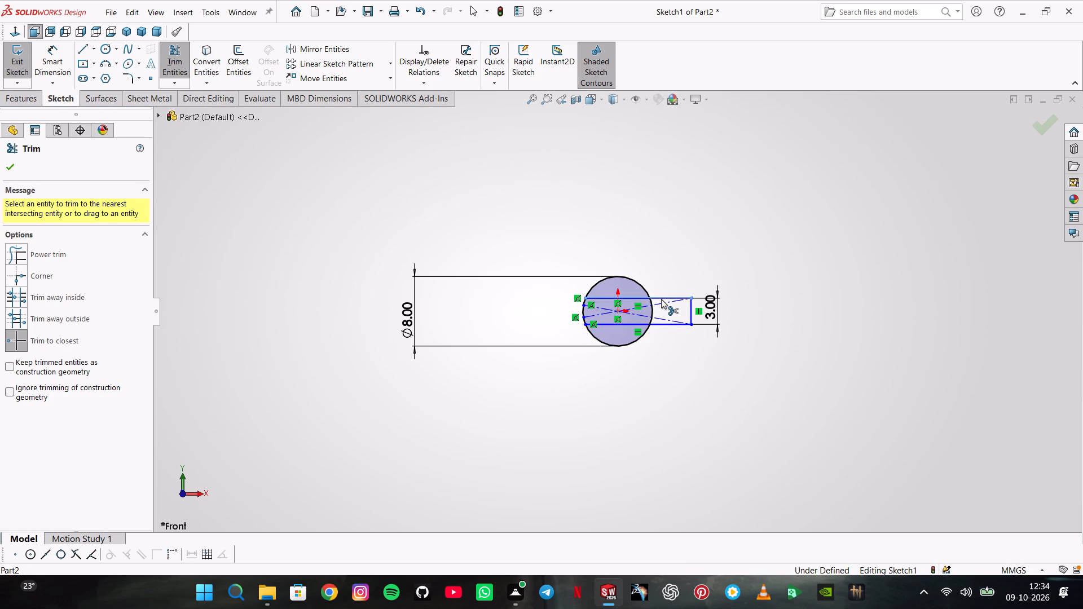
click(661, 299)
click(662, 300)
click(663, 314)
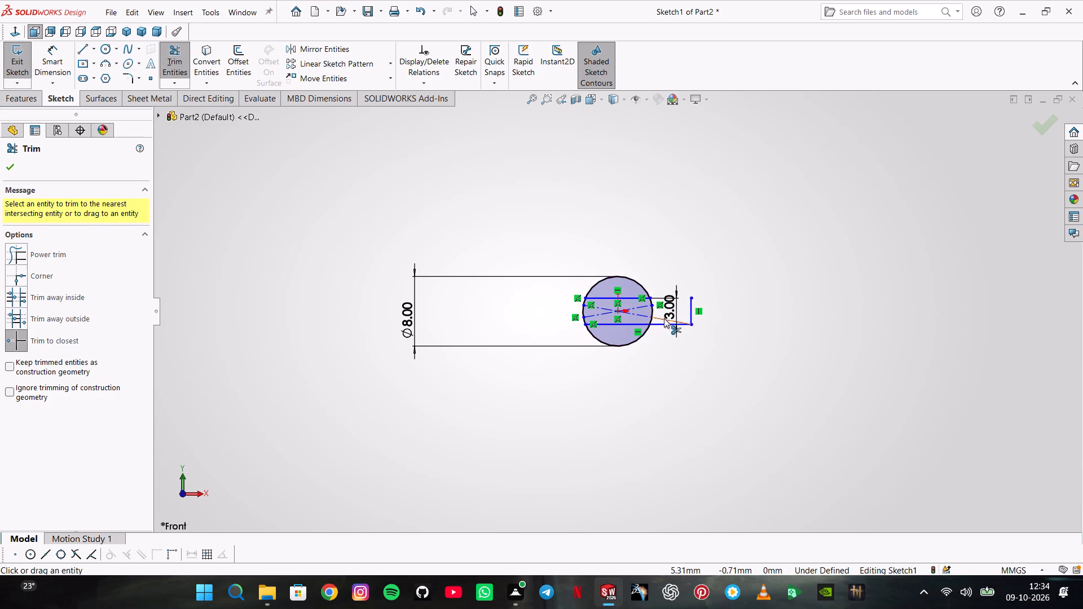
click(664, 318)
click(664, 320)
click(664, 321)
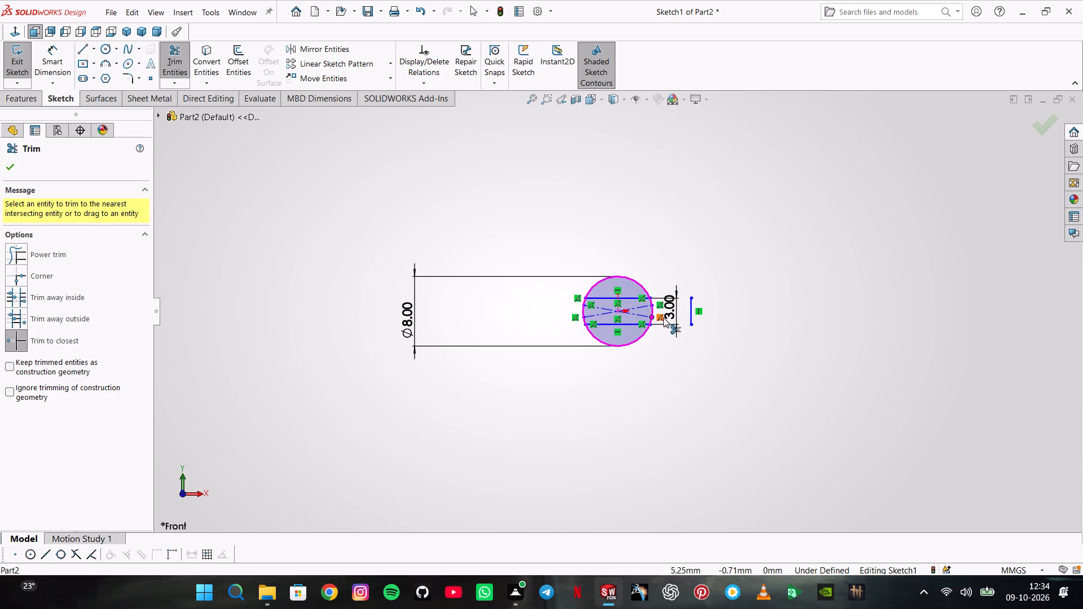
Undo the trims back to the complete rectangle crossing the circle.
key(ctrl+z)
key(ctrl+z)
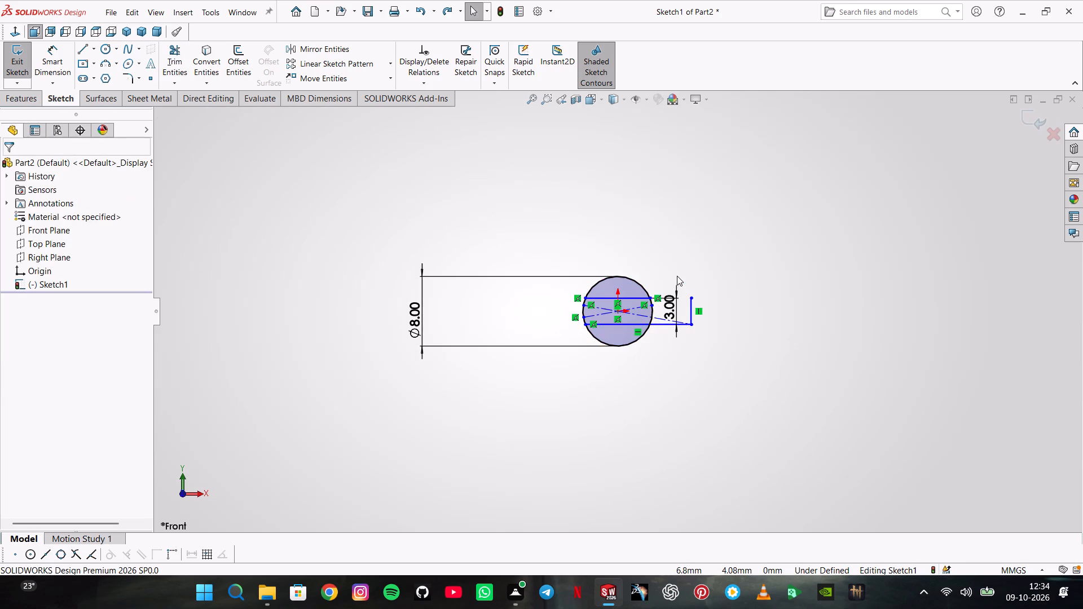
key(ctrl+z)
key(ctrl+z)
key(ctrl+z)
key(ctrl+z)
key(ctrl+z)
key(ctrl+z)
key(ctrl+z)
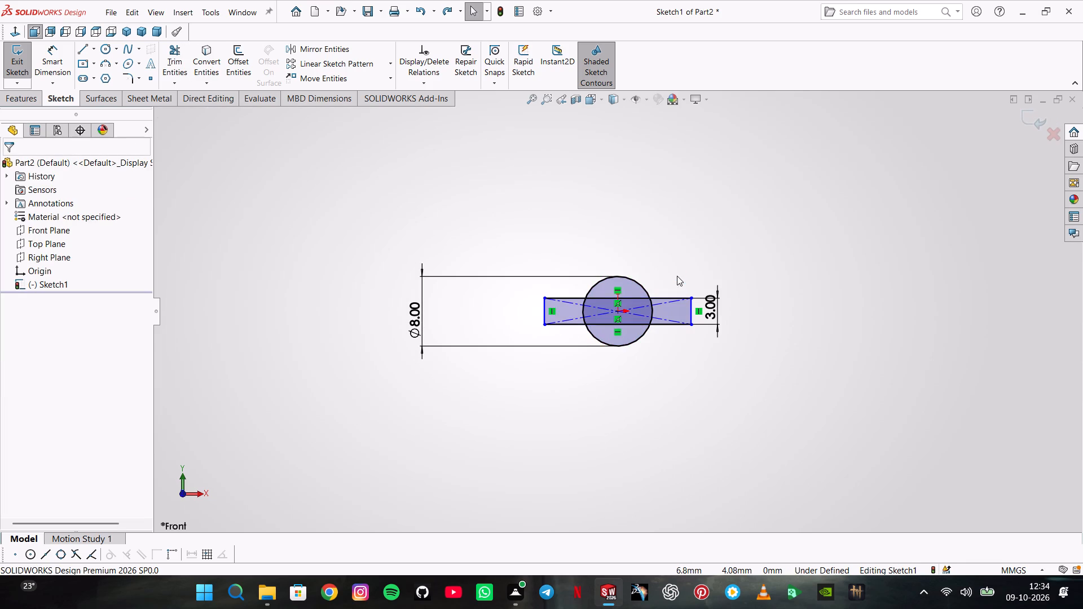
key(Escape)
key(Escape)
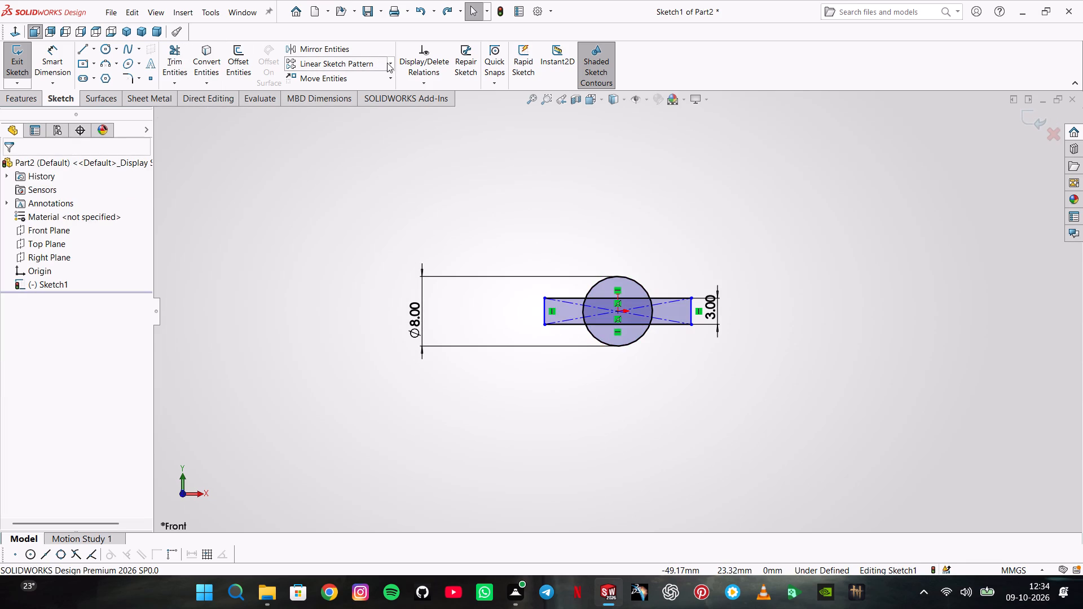
Create a circular sketch pattern of the rectangle's four edges about the origin with 4 equally spaced instances over 360 degrees.
click(391, 63)
click(377, 89)
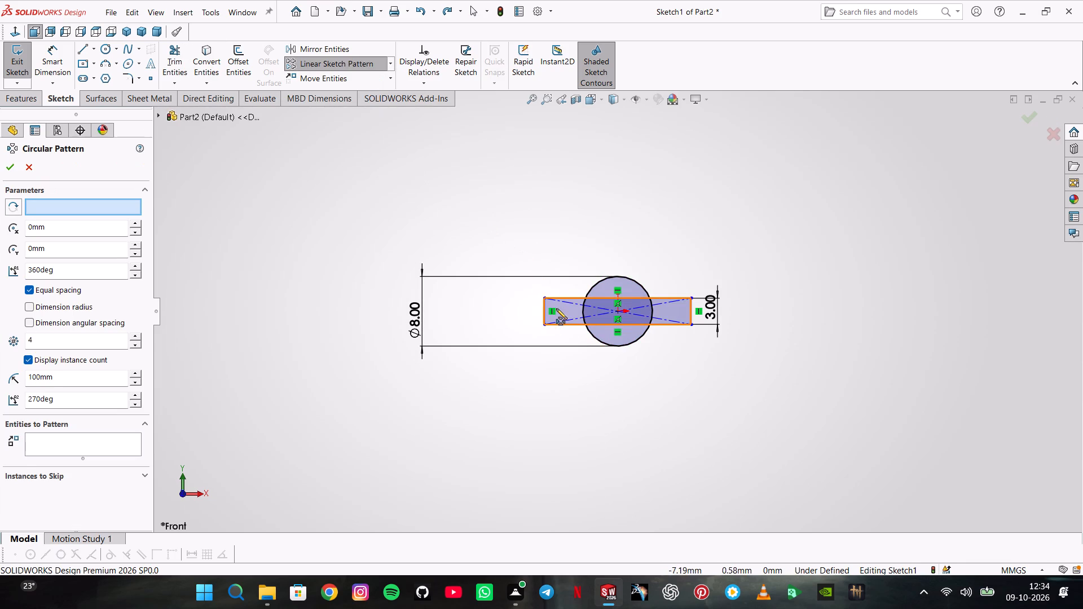
click(556, 308)
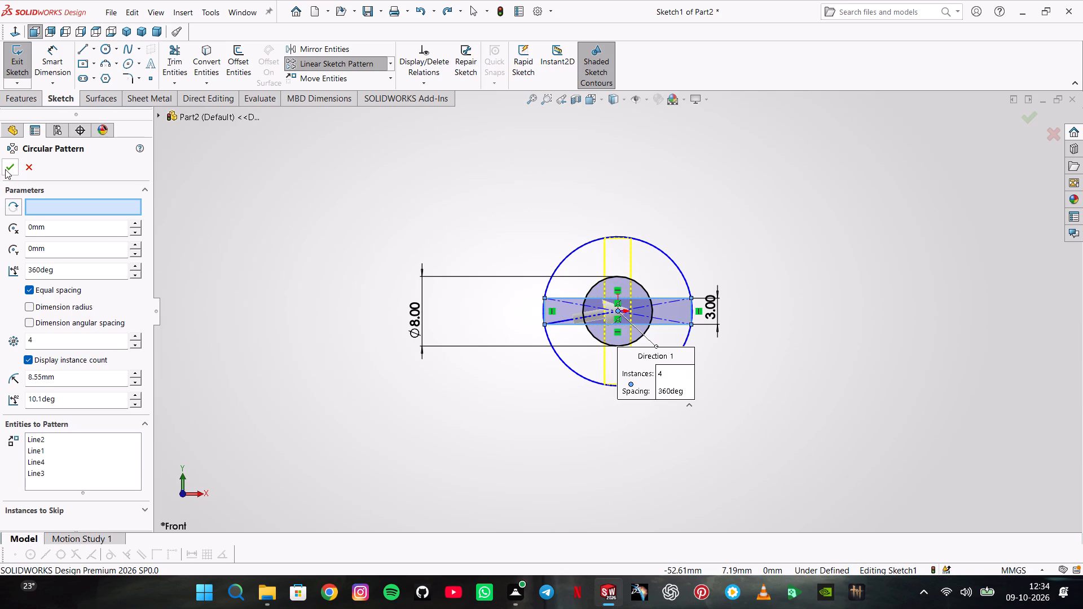
click(5, 169)
key(Escape)
Power trim all portions of the patterned rectangles that extend outside the 8 mm circle.
click(179, 58)
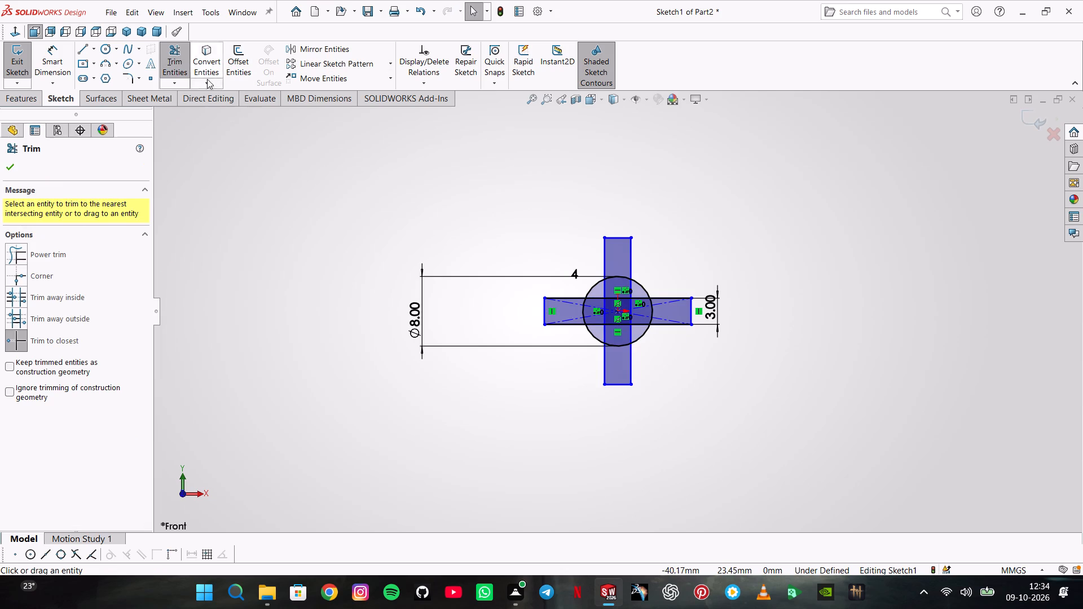
click(59, 253)
drag(565, 380, 677, 335)
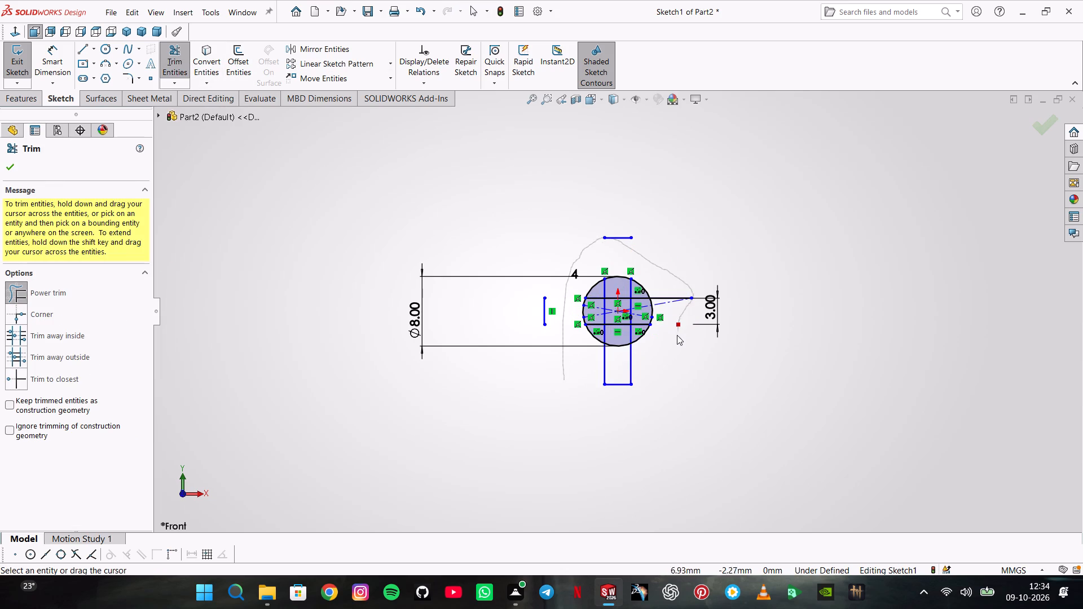
drag(677, 335, 525, 330)
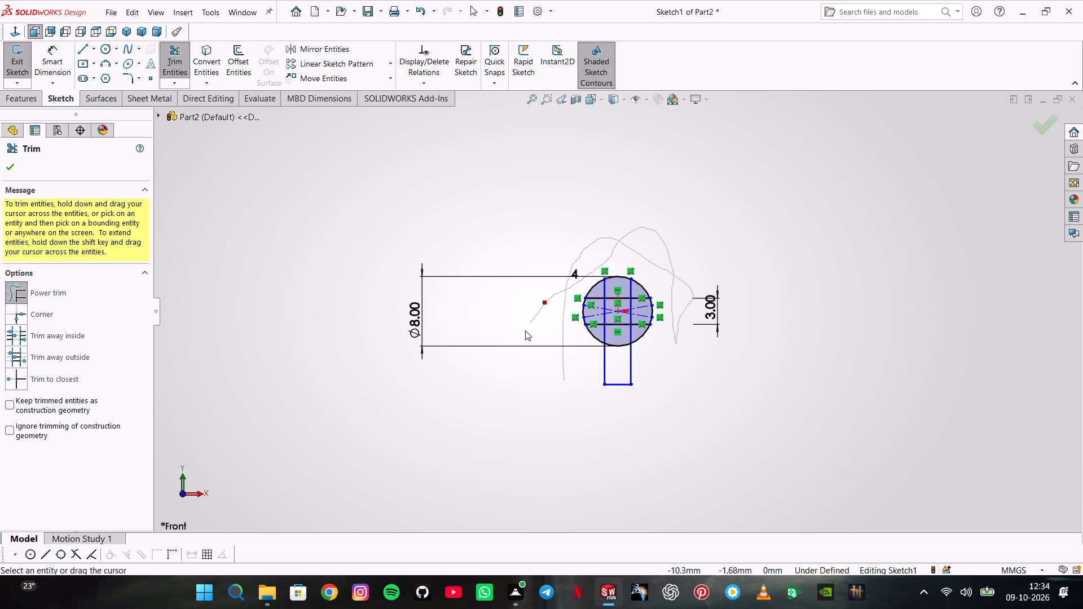
drag(525, 330, 616, 389)
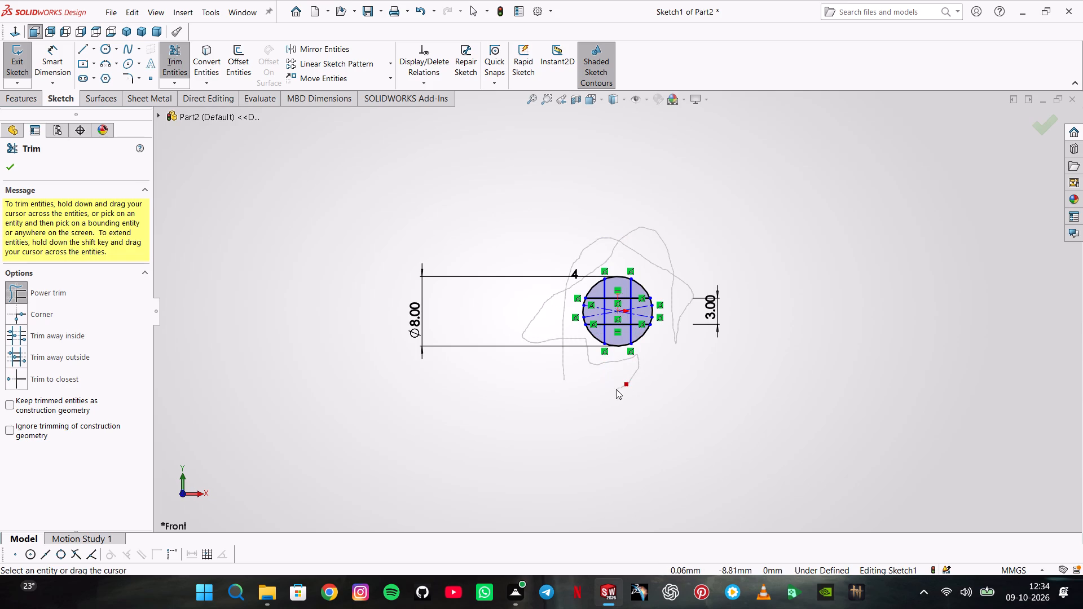
drag(616, 389, 605, 386)
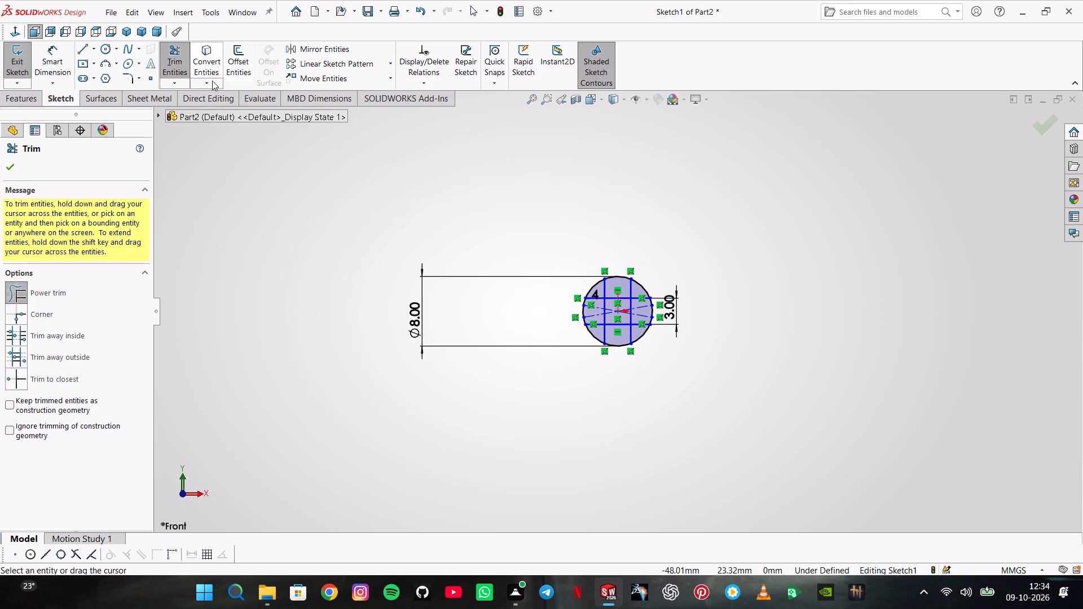
Using Trim to closest, trim the left vertical line between the two horizontal lines, including overlapping pieces, and the duplicate upper horizontal line's middle.
click(60, 386)
scroll(648, 297, down, 2)
scroll(648, 299, up, 1)
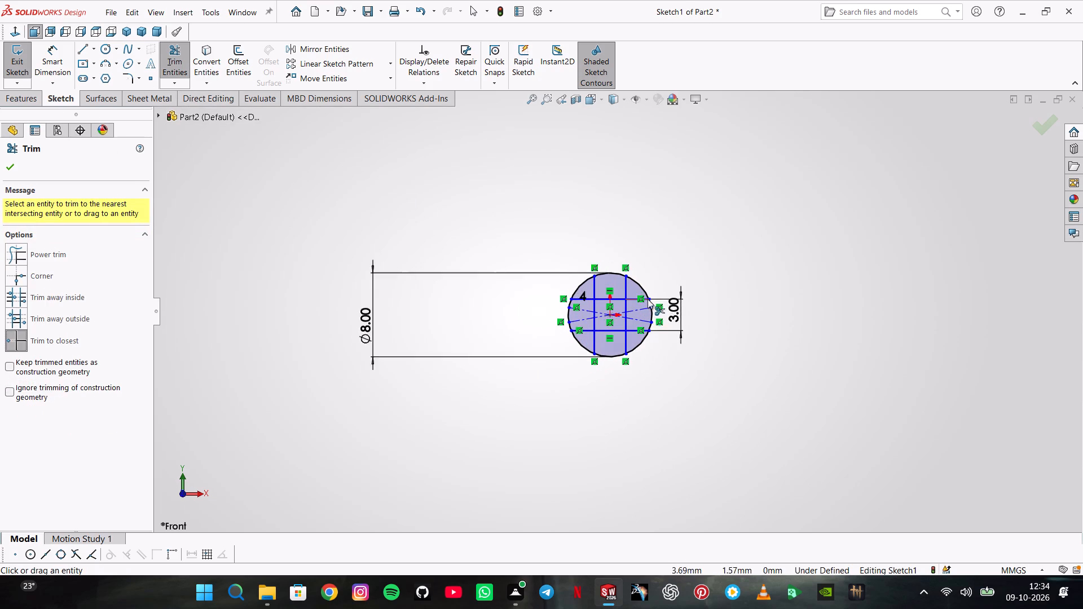
scroll(648, 299, up, 1)
scroll(648, 299, down, 1)
scroll(596, 315, down, 6)
click(585, 271)
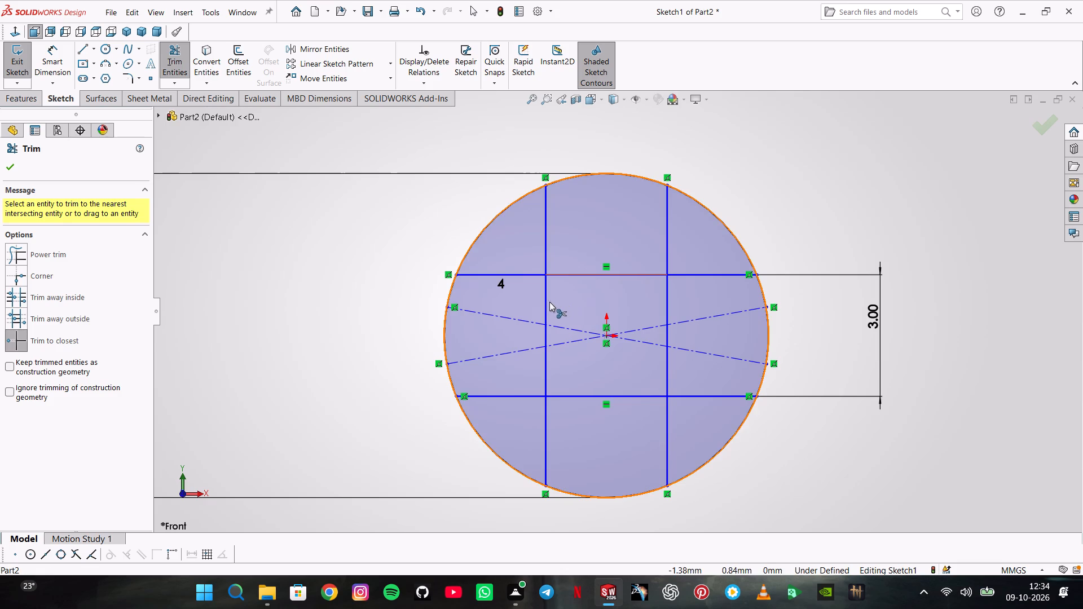
click(545, 302)
click(585, 273)
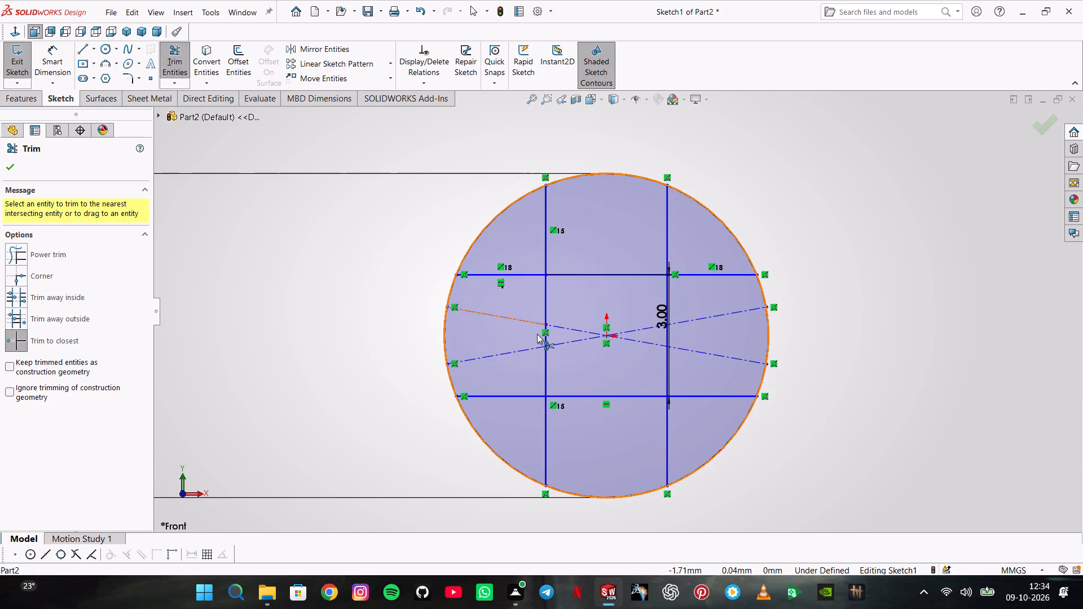
click(544, 336)
click(544, 309)
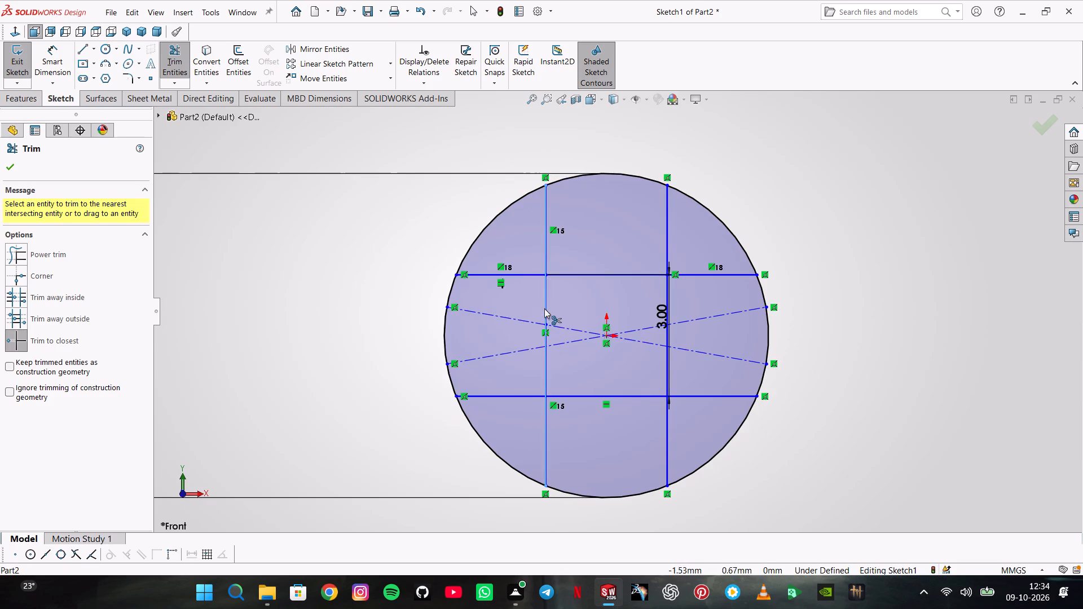
click(546, 332)
click(545, 359)
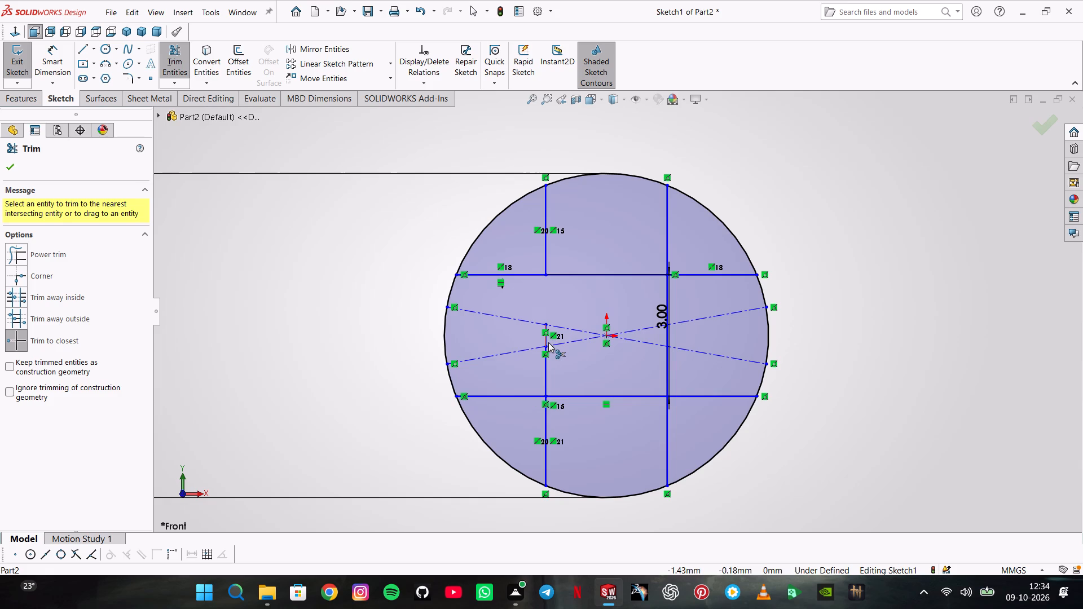
click(548, 342)
click(545, 366)
click(548, 339)
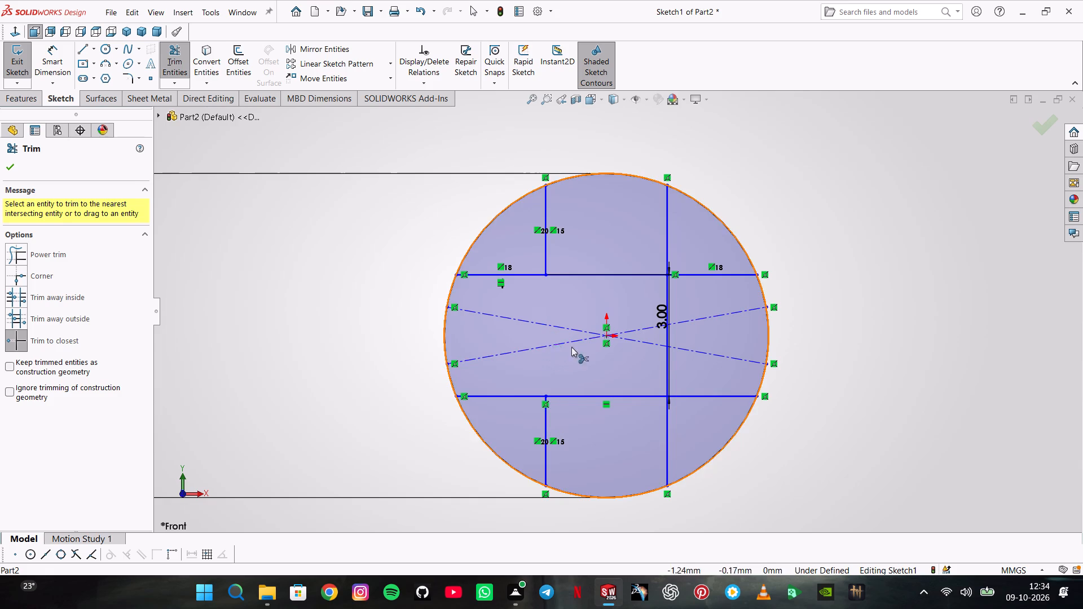
Trim away all overlapping pieces of the right vertical line between the two horizontal lines.
double_click(666, 360)
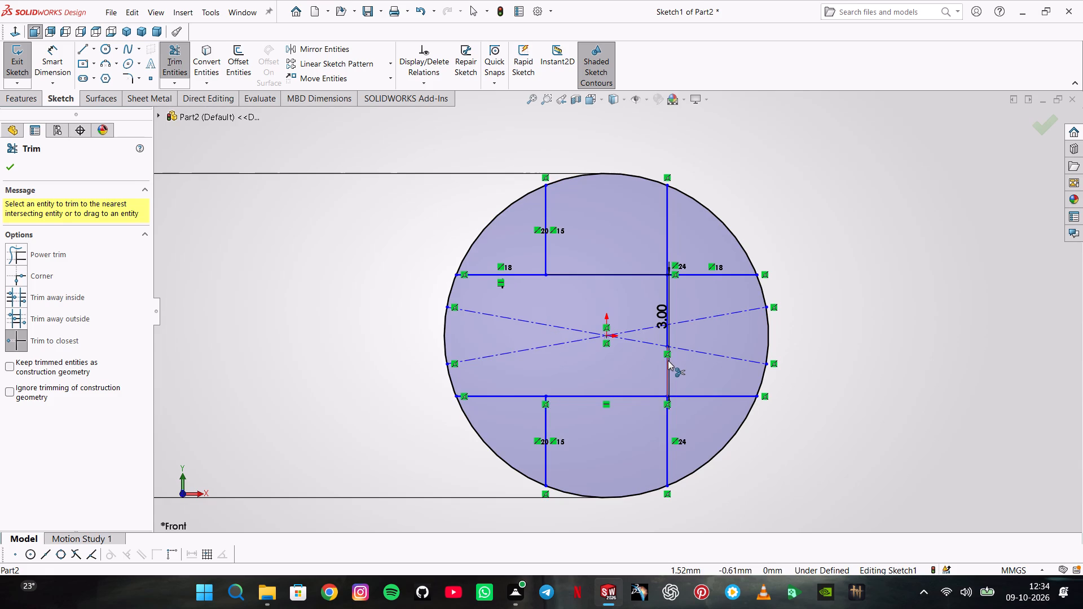
click(668, 360)
click(667, 339)
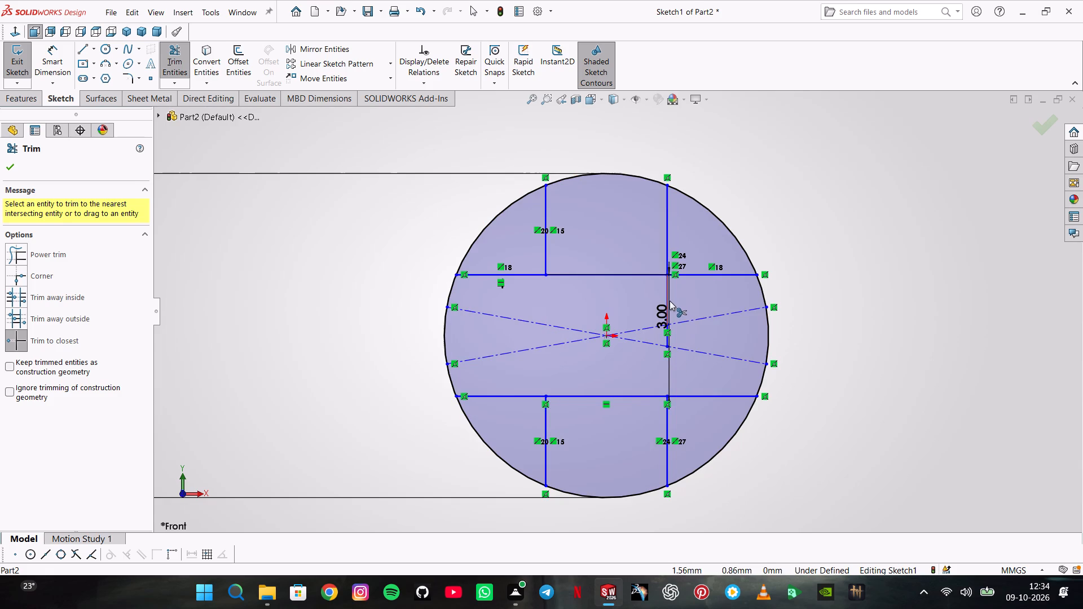
click(670, 301)
click(667, 300)
click(664, 332)
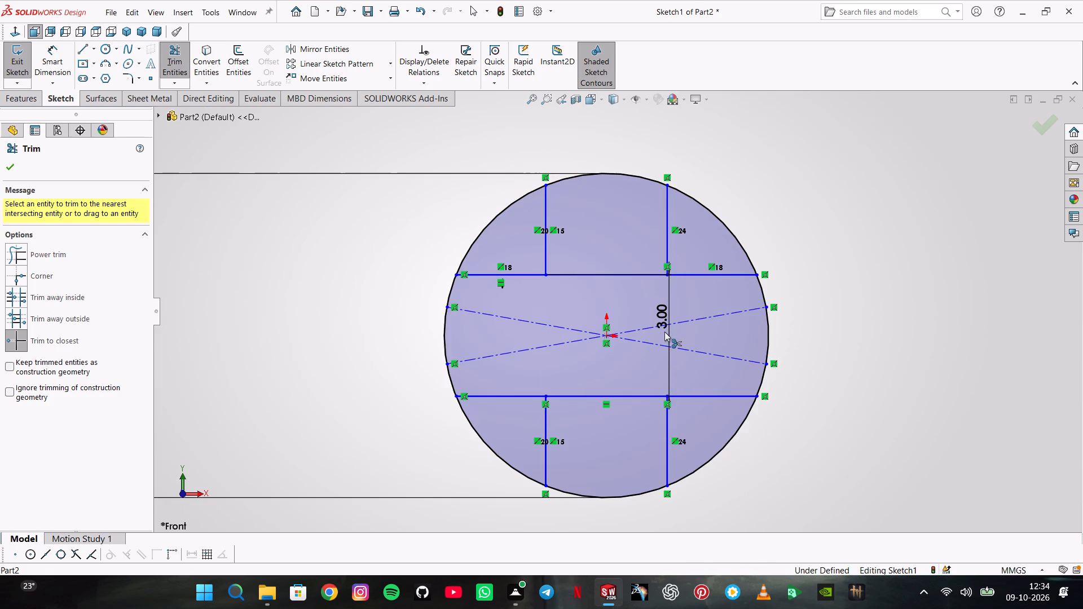
Trim away the middle portions of the lower and upper horizontal lines between the vertical arms.
click(583, 401)
click(593, 399)
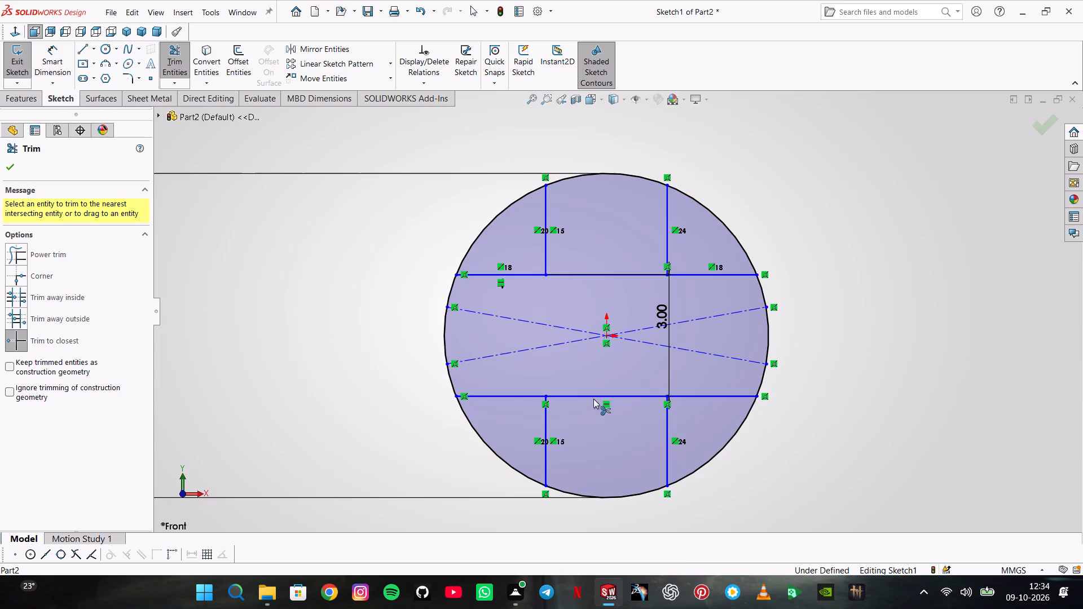
click(598, 390)
double_click(599, 396)
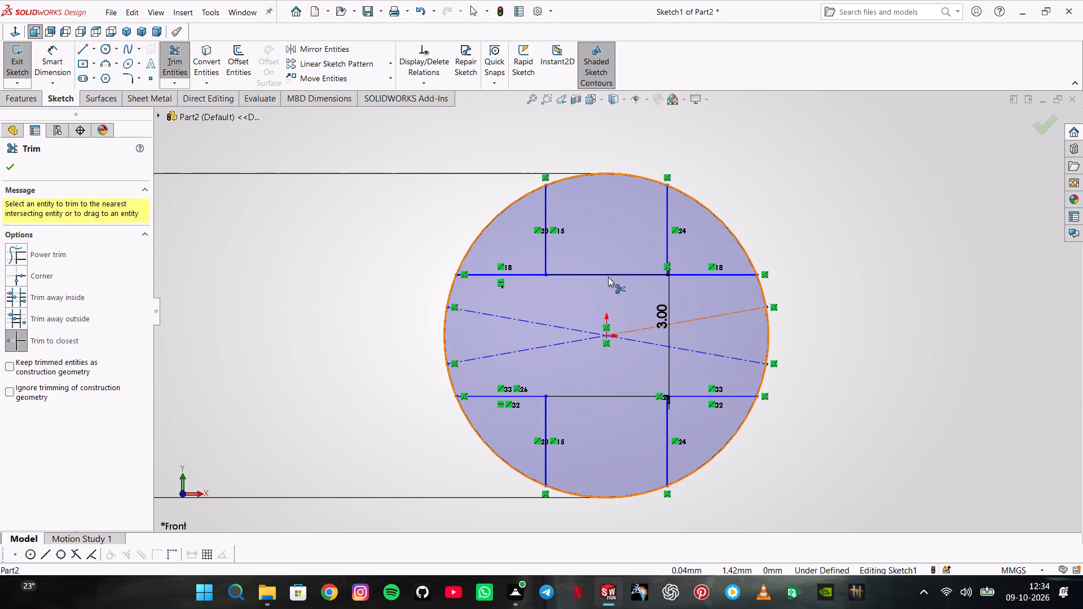
click(607, 275)
click(607, 273)
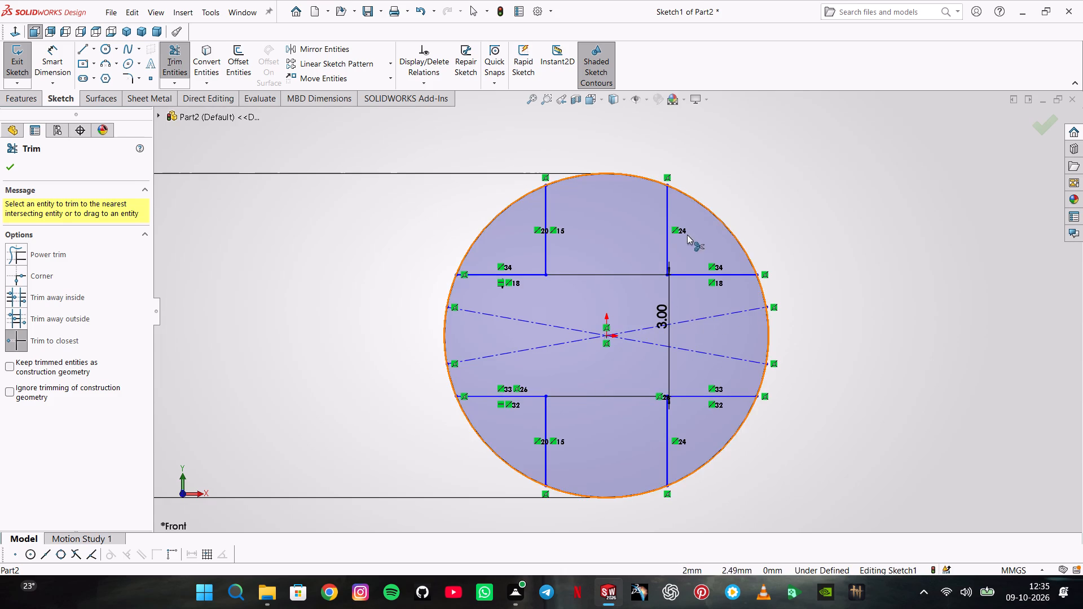
Trim away the four circle arcs between the arms so only the cross outline with rounded ends remains.
click(714, 215)
click(738, 419)
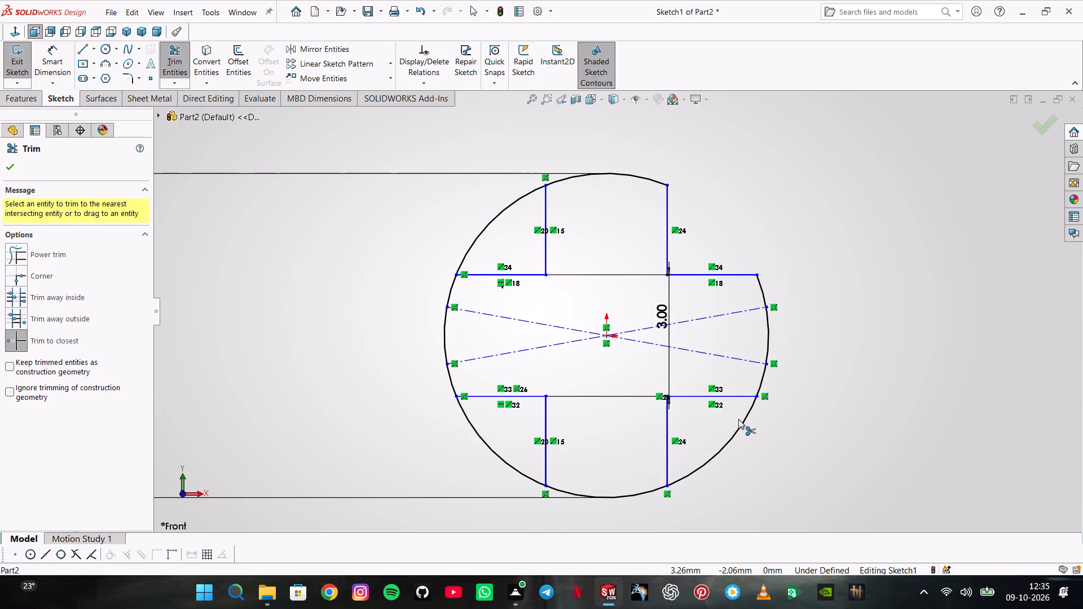
click(742, 423)
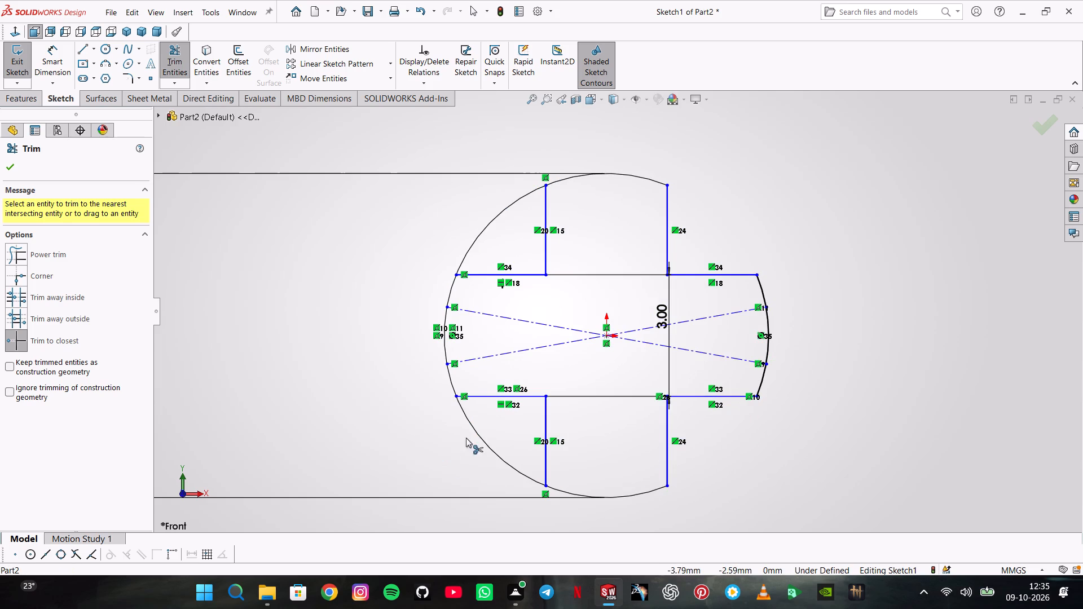
click(488, 445)
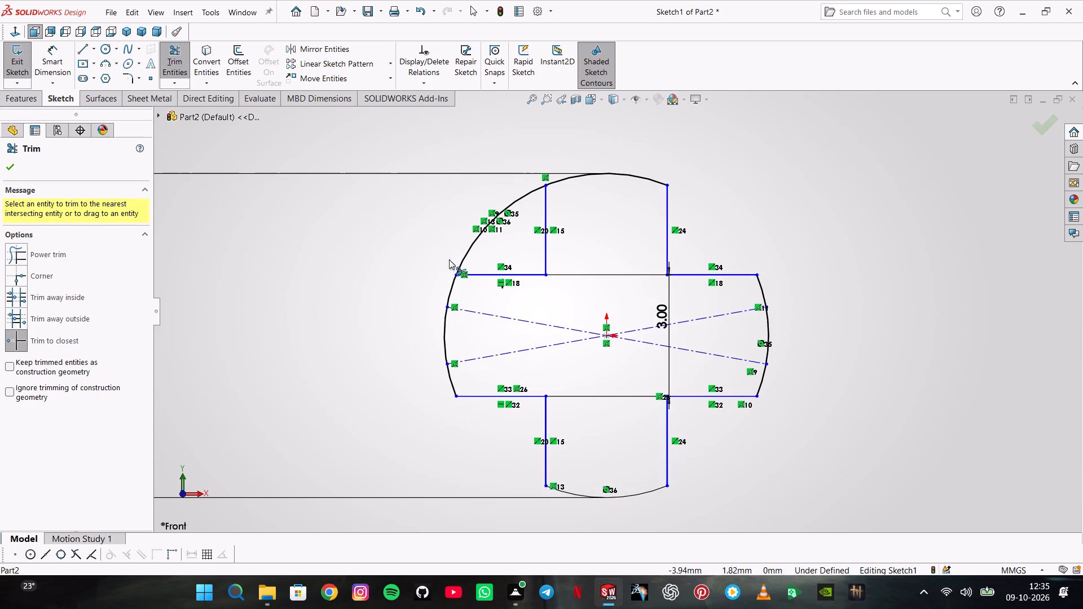
click(476, 242)
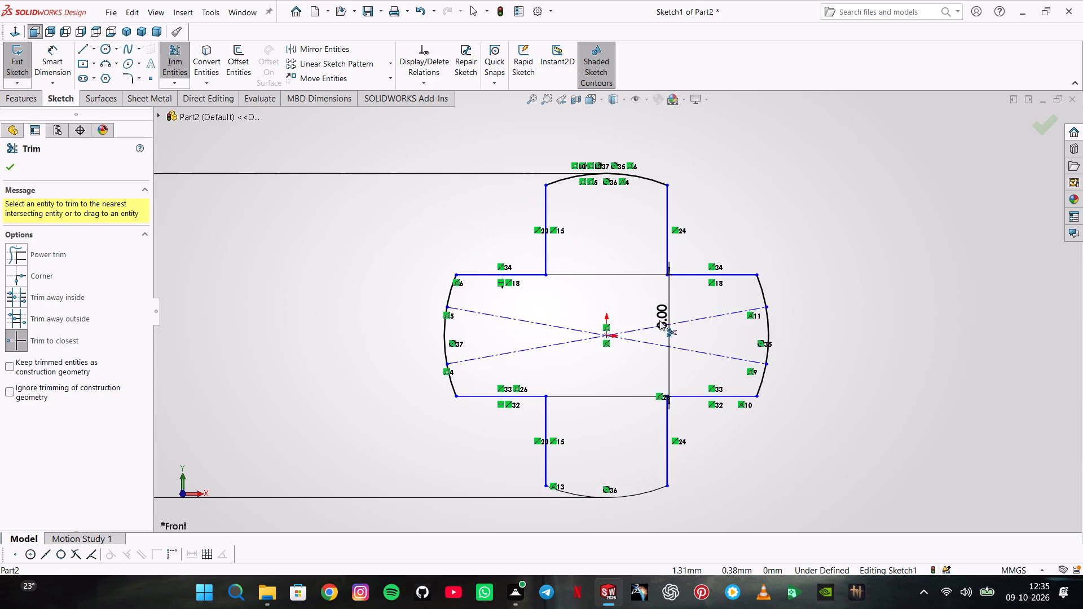
Examine the inner corners and edges of the trimmed cross profile up close.
scroll(659, 320, down, 6)
scroll(668, 280, up, 4)
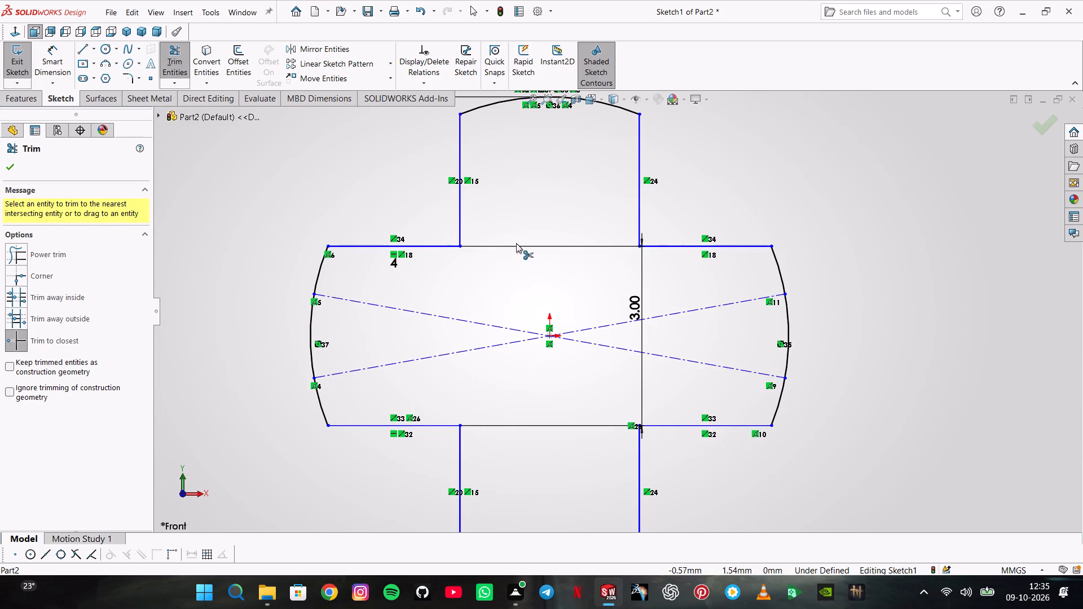
scroll(616, 181, up, 3)
scroll(629, 385, down, 6)
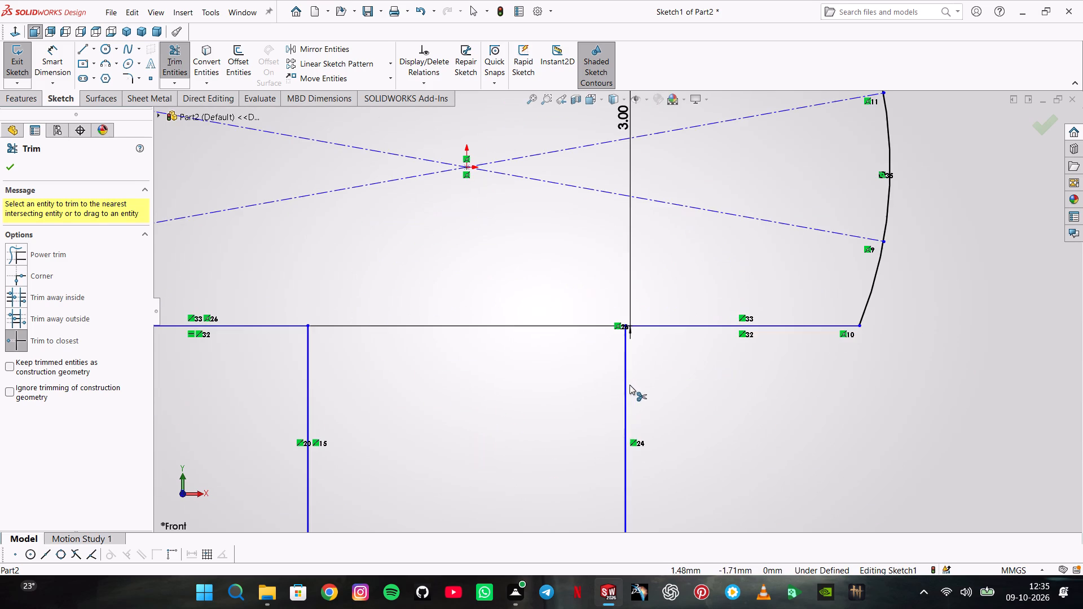
scroll(633, 329, down, 18)
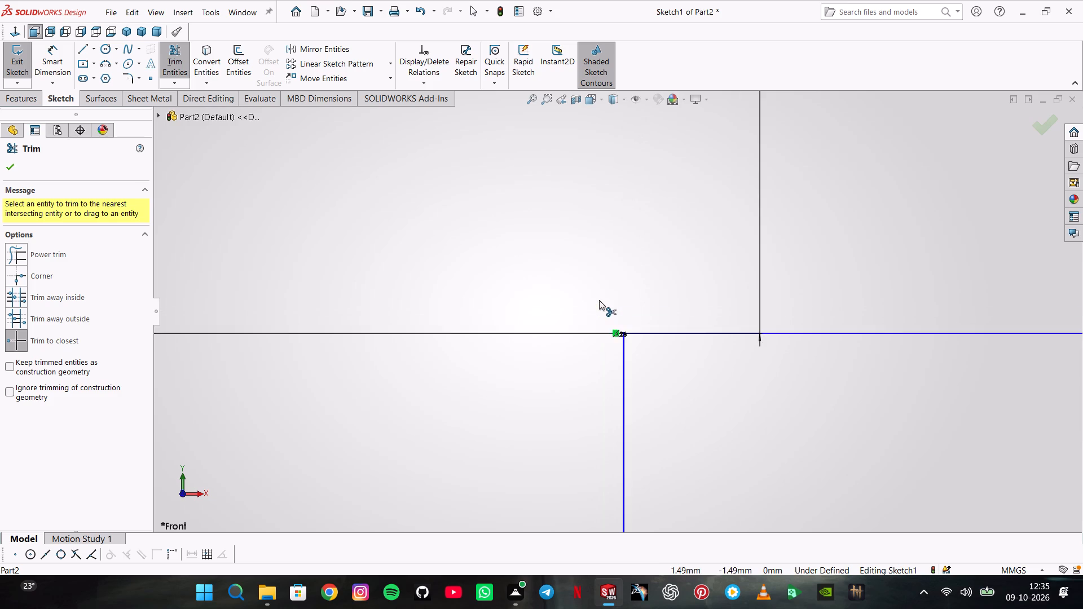
scroll(600, 300, down, 7)
scroll(647, 335, up, 20)
scroll(647, 335, up, 2)
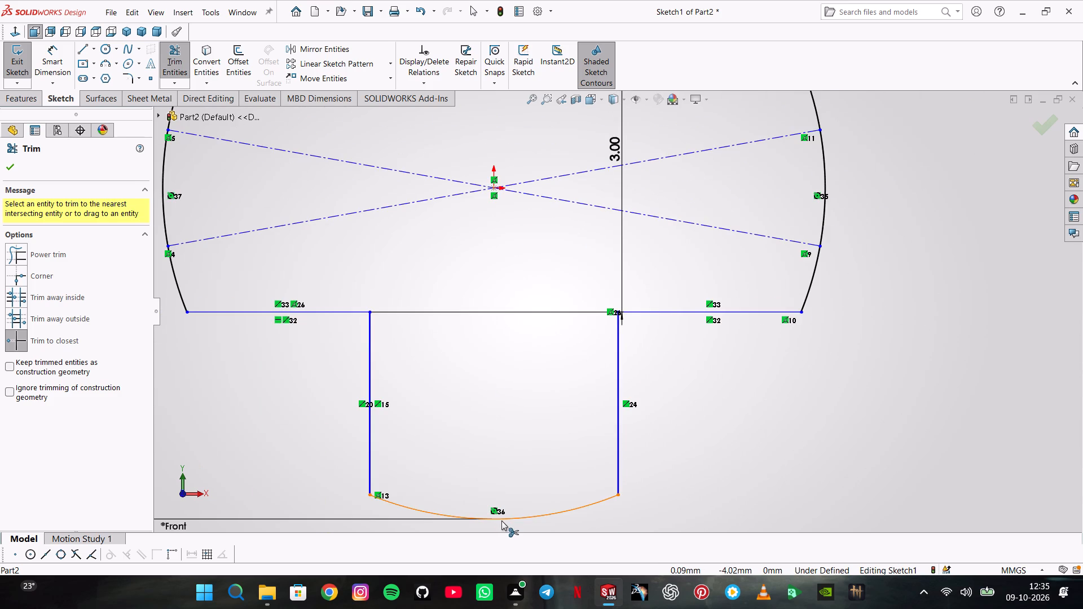
scroll(825, 182, up, 5)
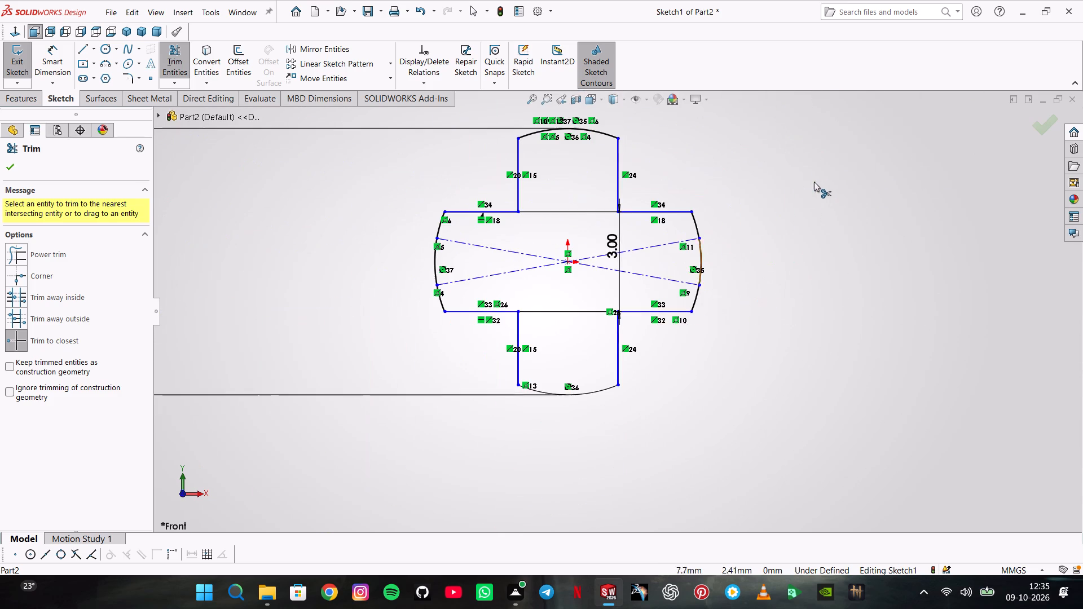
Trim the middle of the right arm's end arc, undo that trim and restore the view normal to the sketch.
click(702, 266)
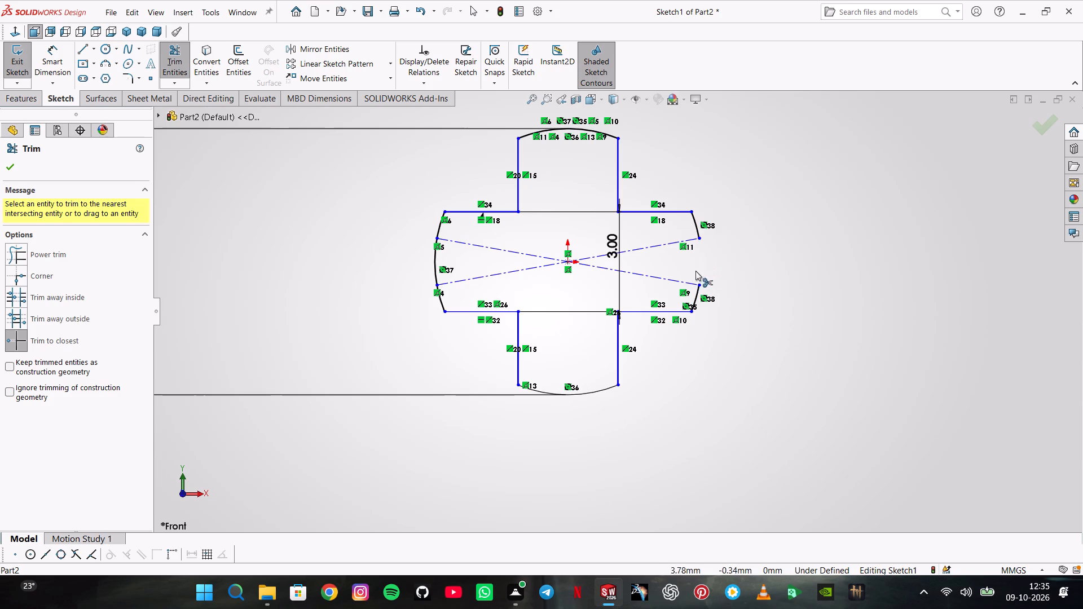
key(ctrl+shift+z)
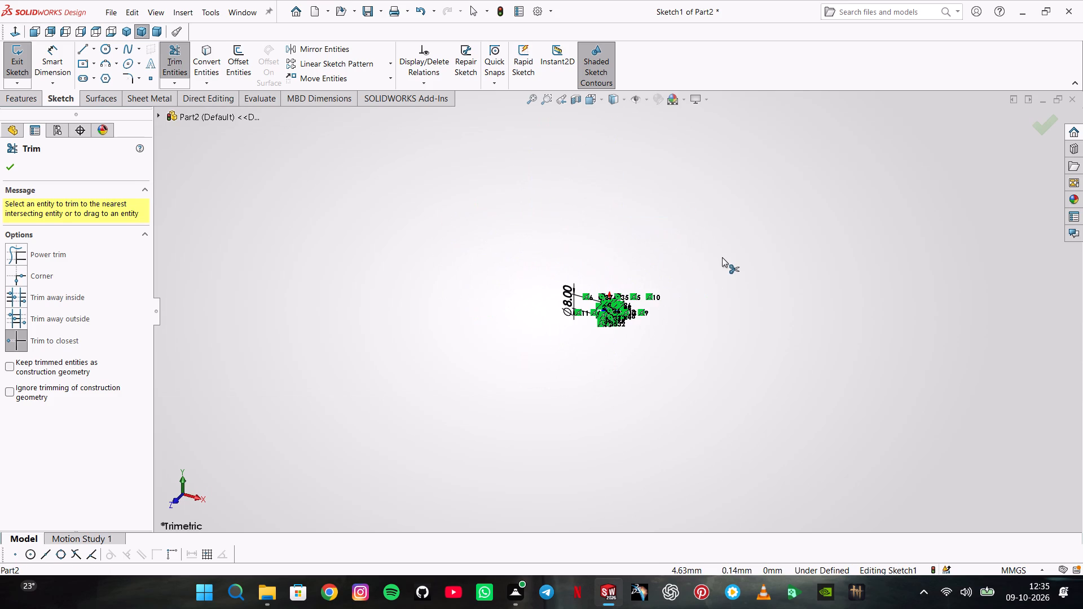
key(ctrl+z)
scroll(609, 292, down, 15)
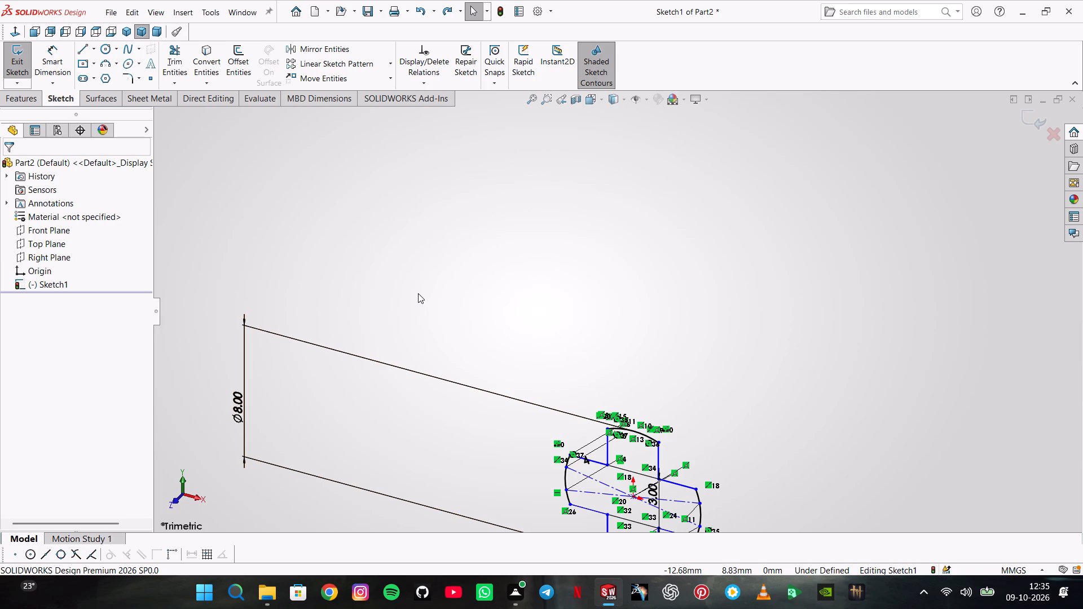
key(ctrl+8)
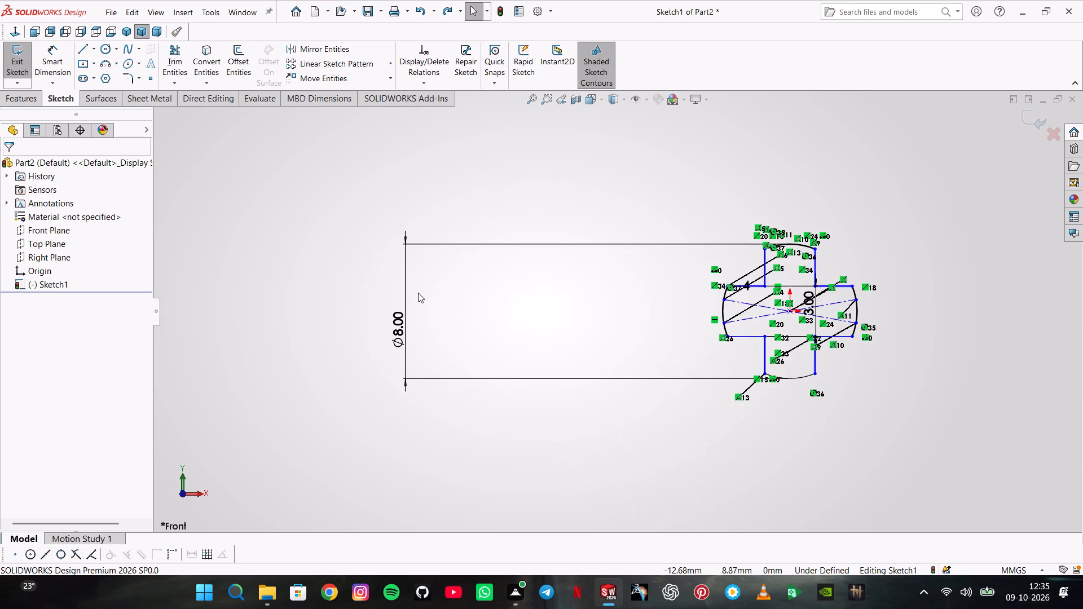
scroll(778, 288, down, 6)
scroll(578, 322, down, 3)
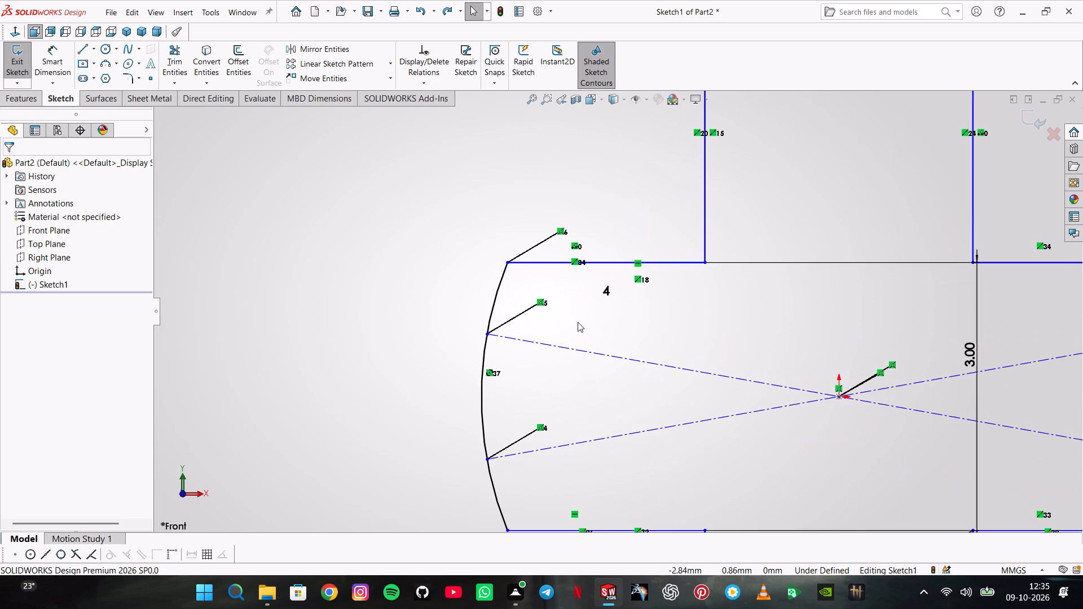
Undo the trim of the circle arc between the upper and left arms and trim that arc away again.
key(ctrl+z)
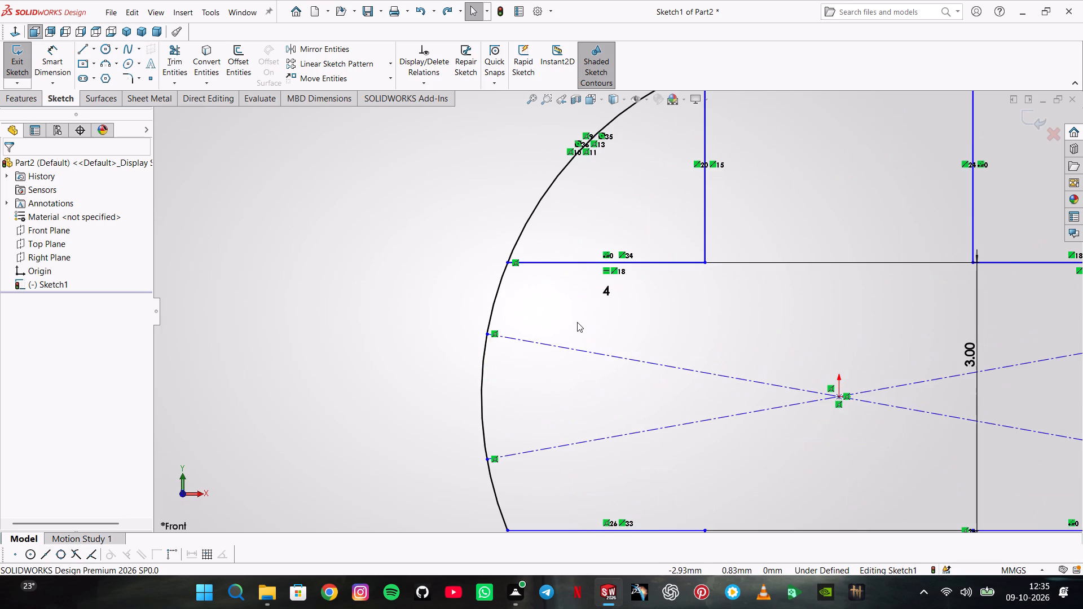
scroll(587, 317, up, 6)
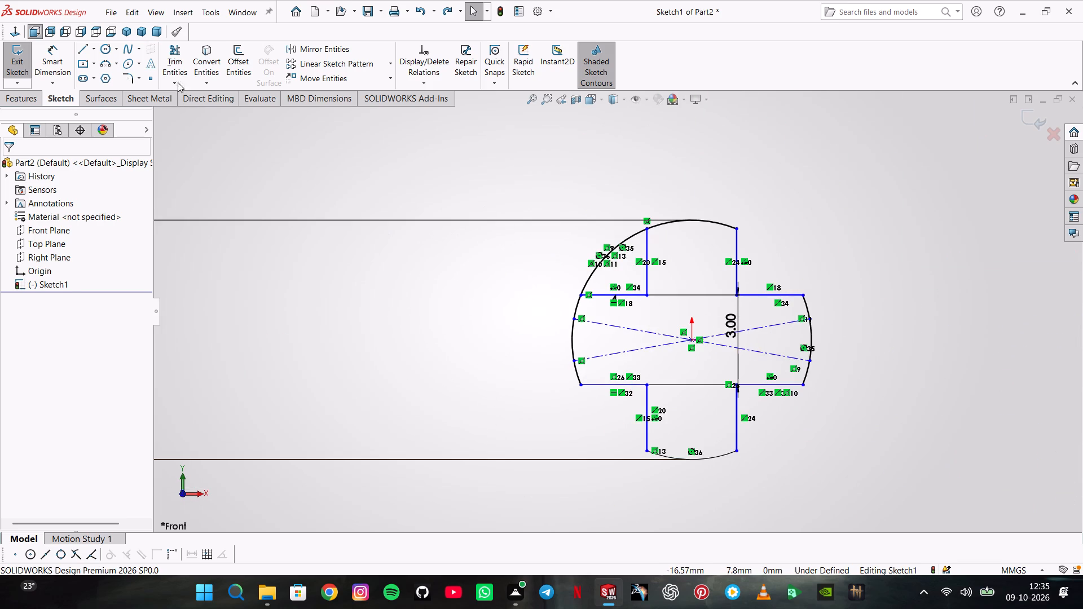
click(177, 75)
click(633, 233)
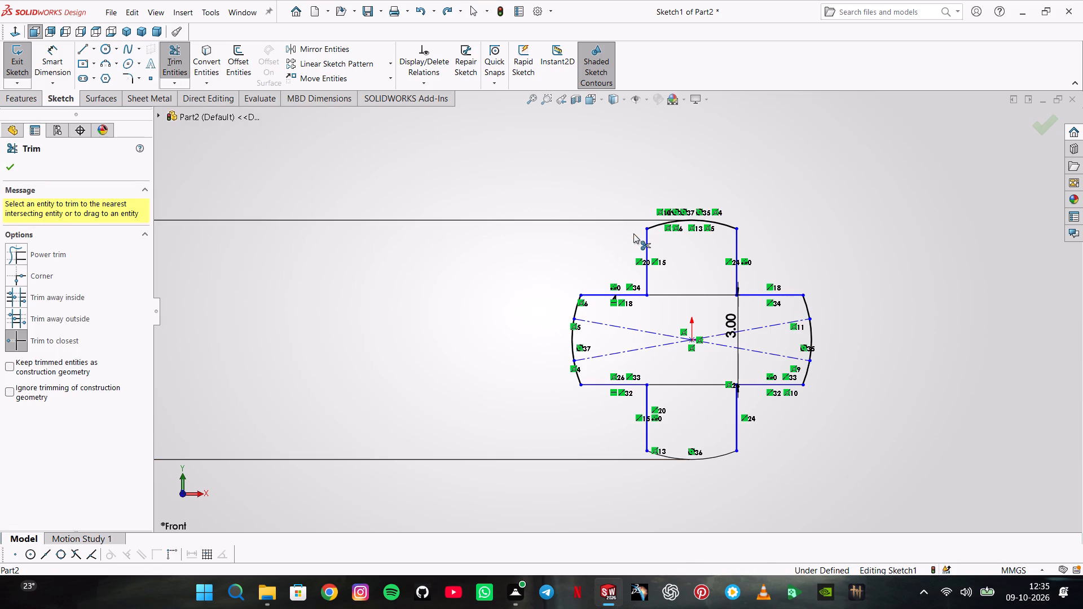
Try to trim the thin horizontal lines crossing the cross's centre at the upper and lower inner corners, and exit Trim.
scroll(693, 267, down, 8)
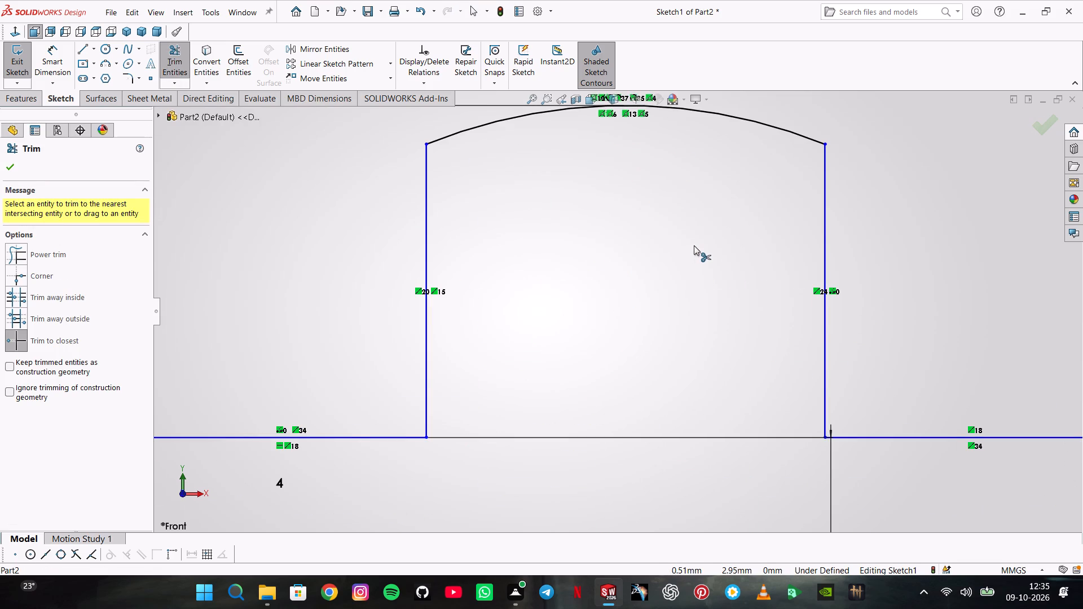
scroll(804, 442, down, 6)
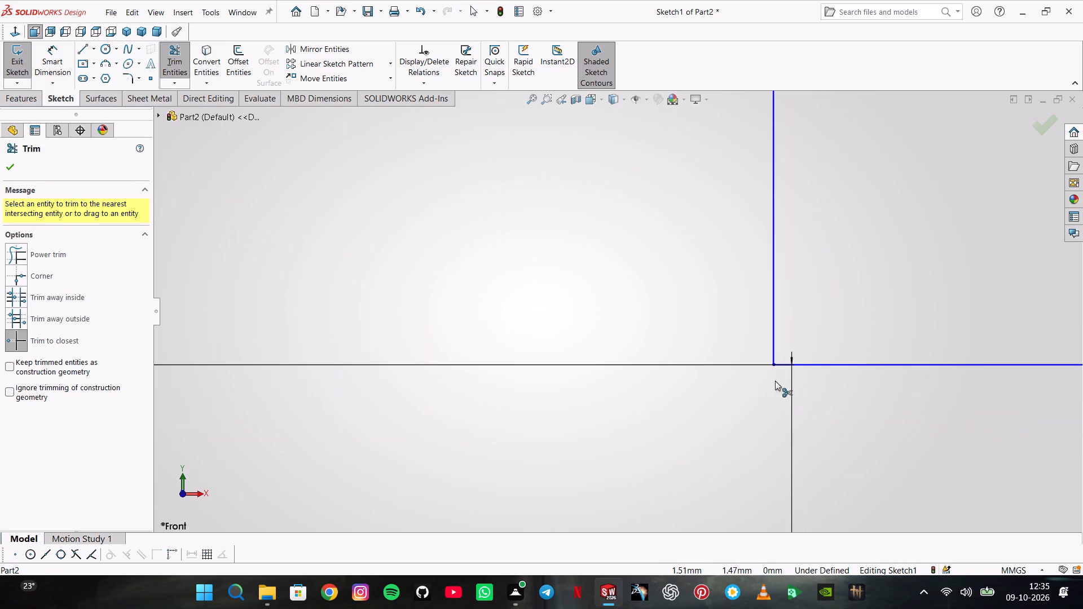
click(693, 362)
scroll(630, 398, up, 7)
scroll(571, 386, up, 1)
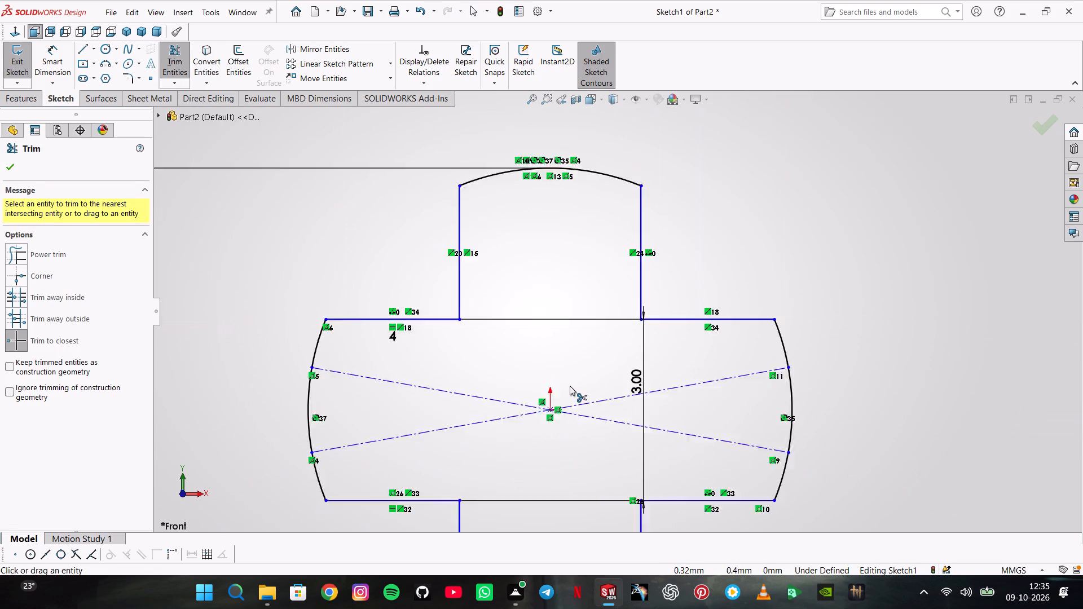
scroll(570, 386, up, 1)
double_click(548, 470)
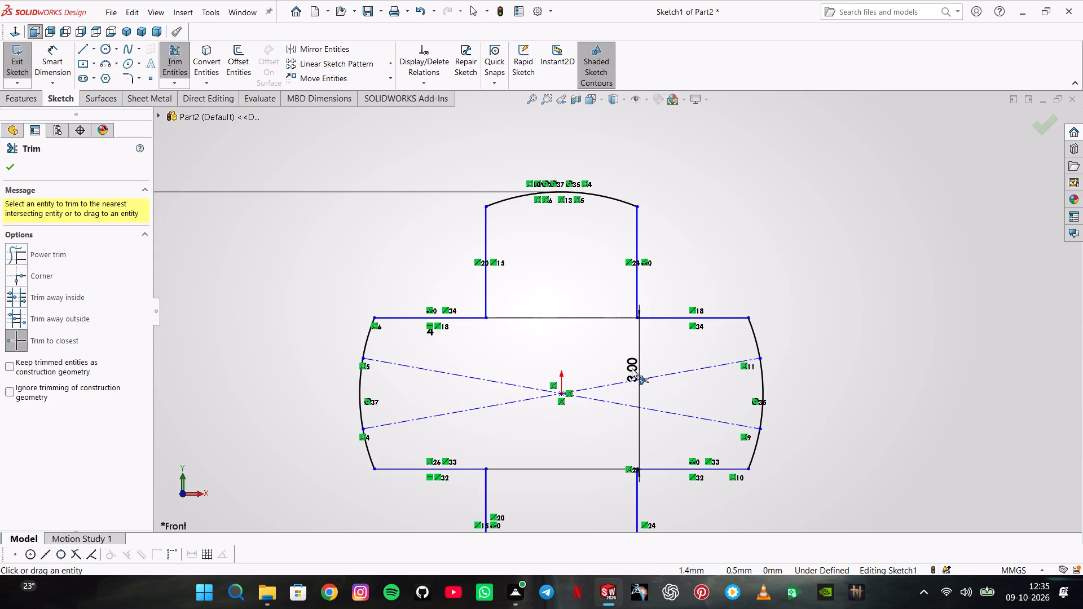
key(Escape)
Move the 3 mm width dimension outside the cross, beyond its right arm.
drag(633, 368, 828, 351)
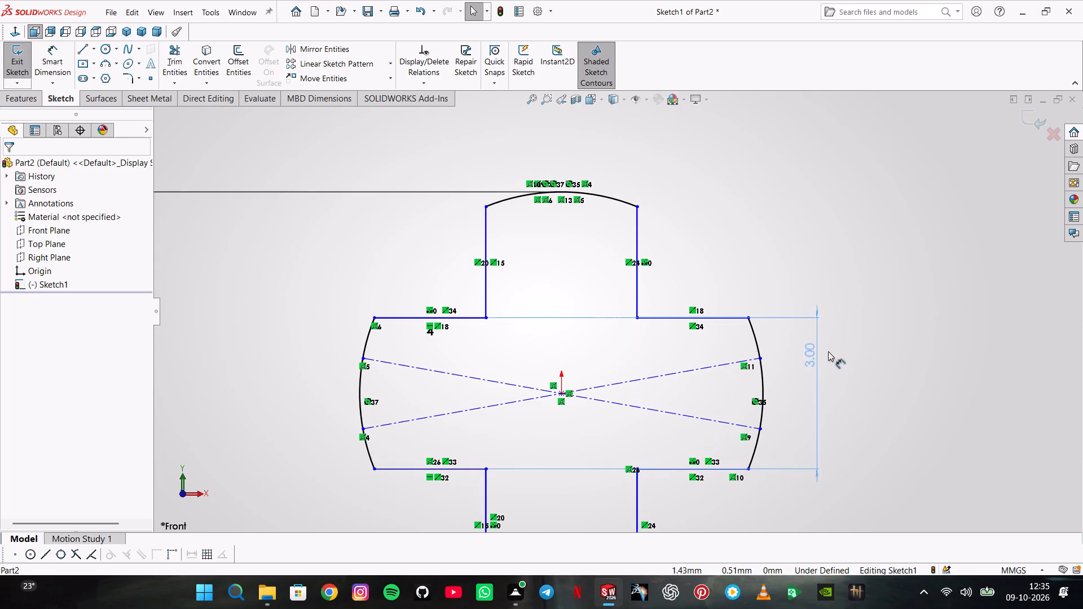
drag(828, 351, 893, 347)
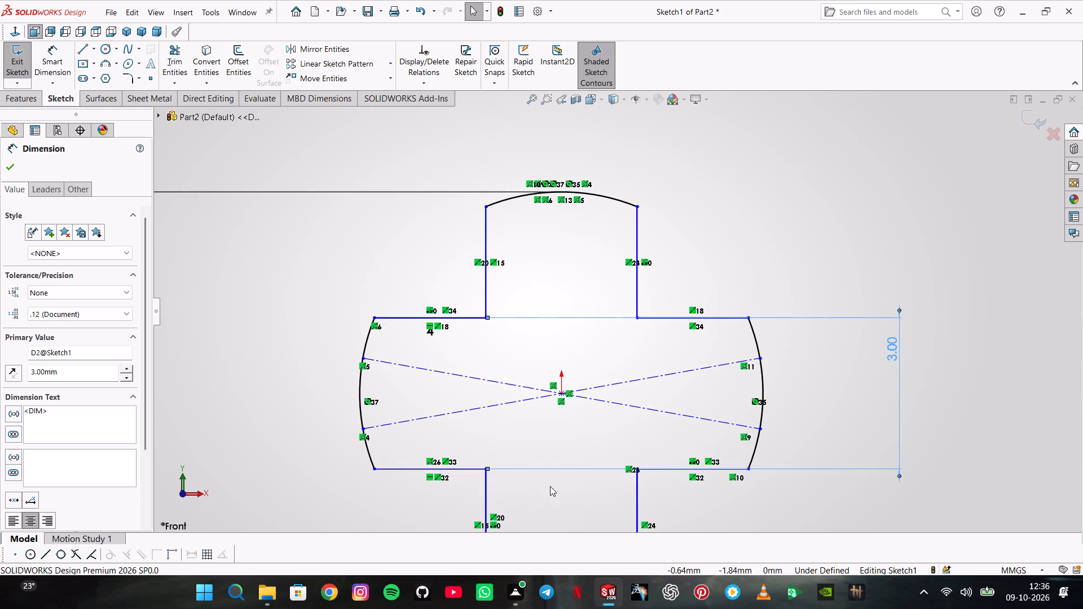
Add a driven R4 radius dimension to the end arc of the cross's upper arm.
scroll(623, 485, up, 4)
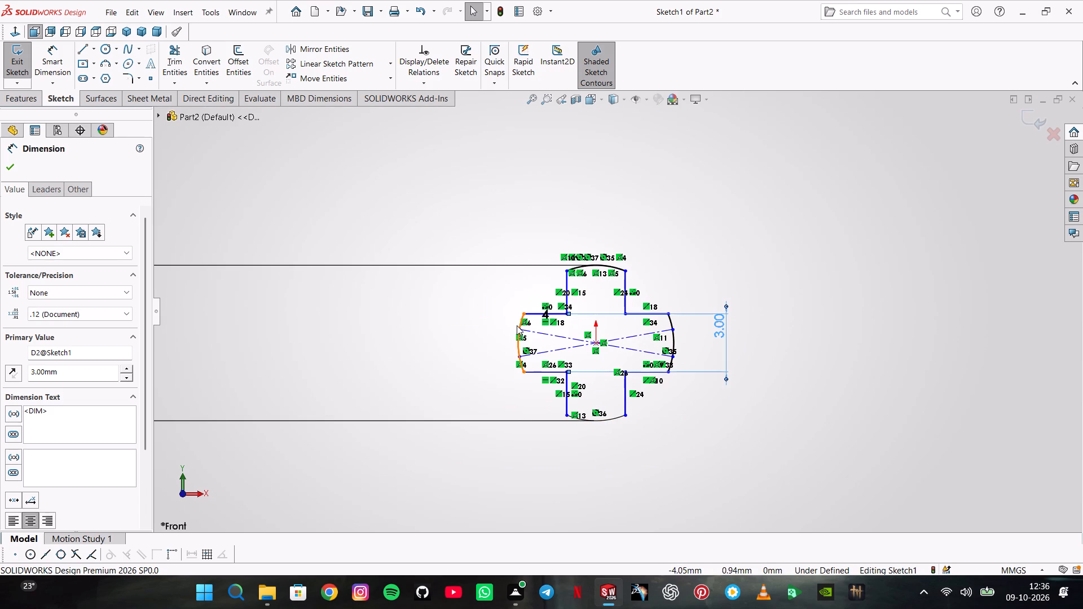
click(64, 58)
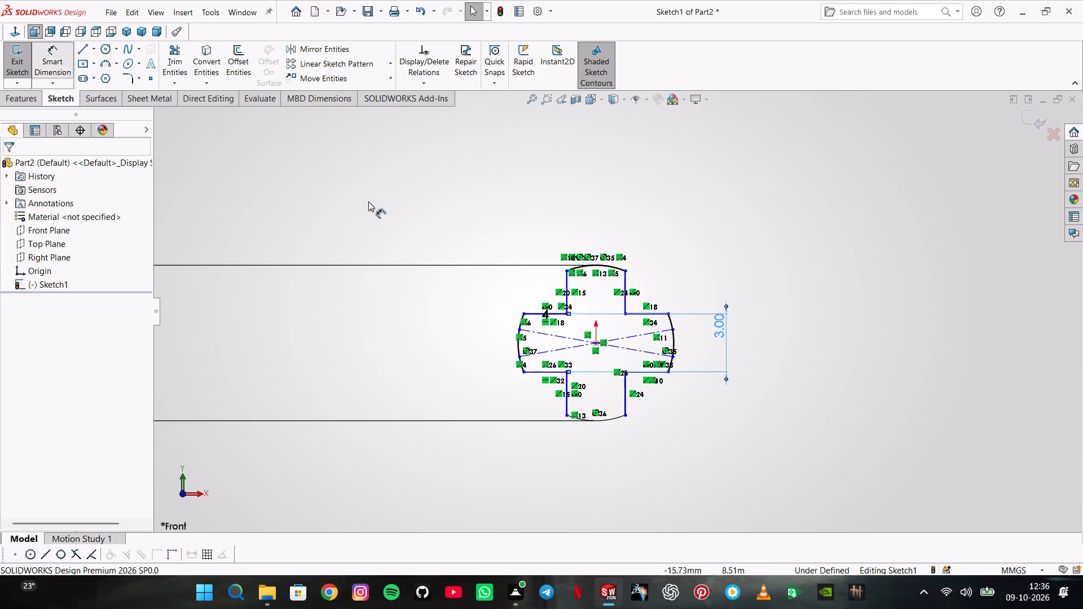
click(609, 264)
click(667, 221)
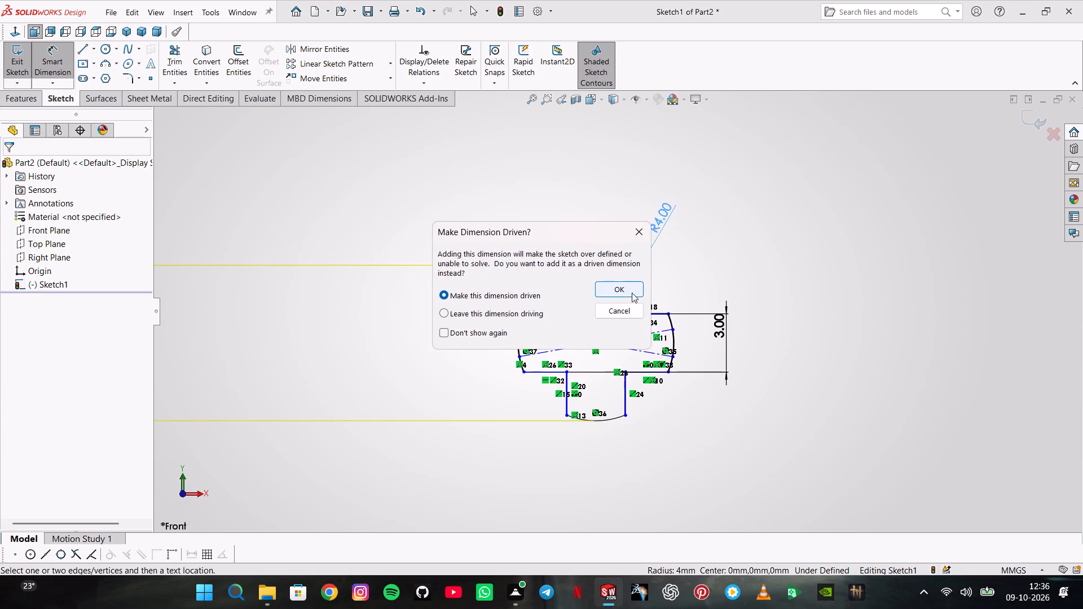
click(632, 293)
key(Escape)
key(Escape)
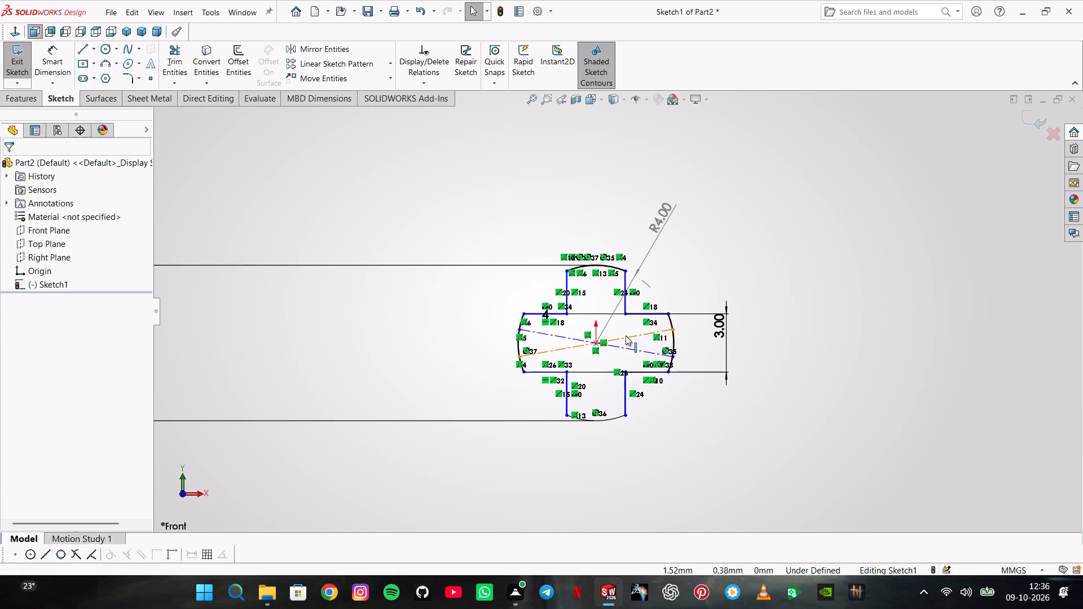
Delete the two diagonal construction lines crossing at the centre of the cross.
click(626, 336)
key(Delete)
key(shift+Return)
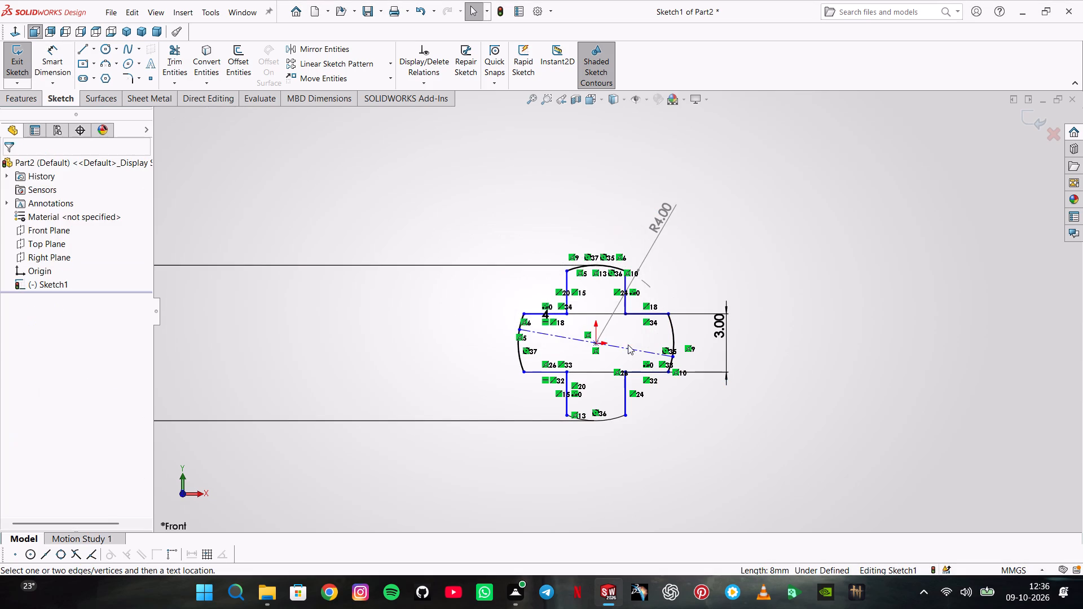
click(628, 348)
key(Delete)
key(Return)
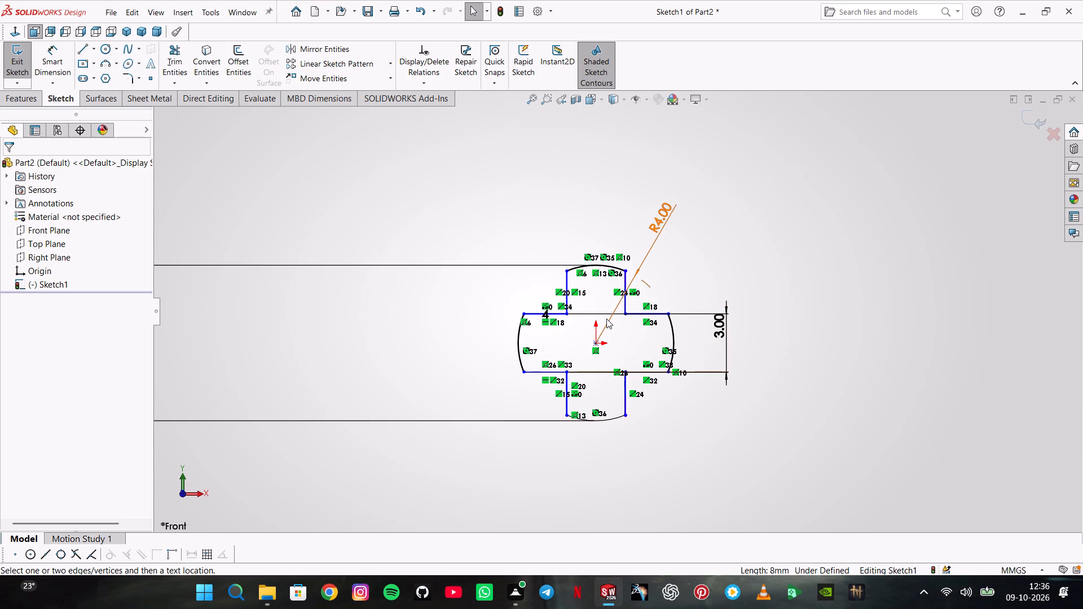
Extrude the cross-shaped sketch region as a boss with a blind depth of 10 mm.
click(37, 104)
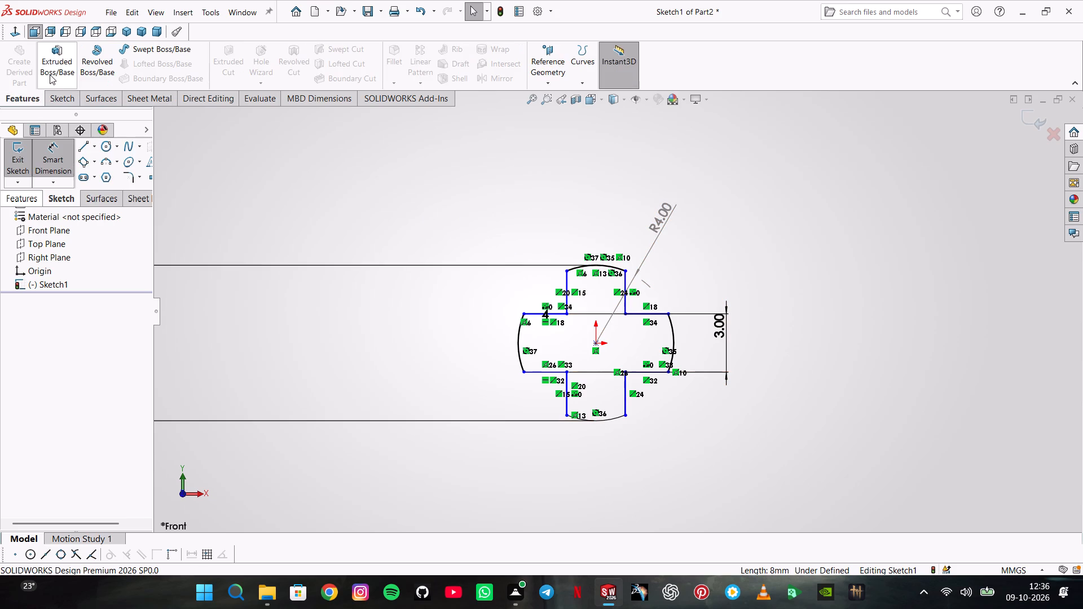
click(61, 55)
click(702, 351)
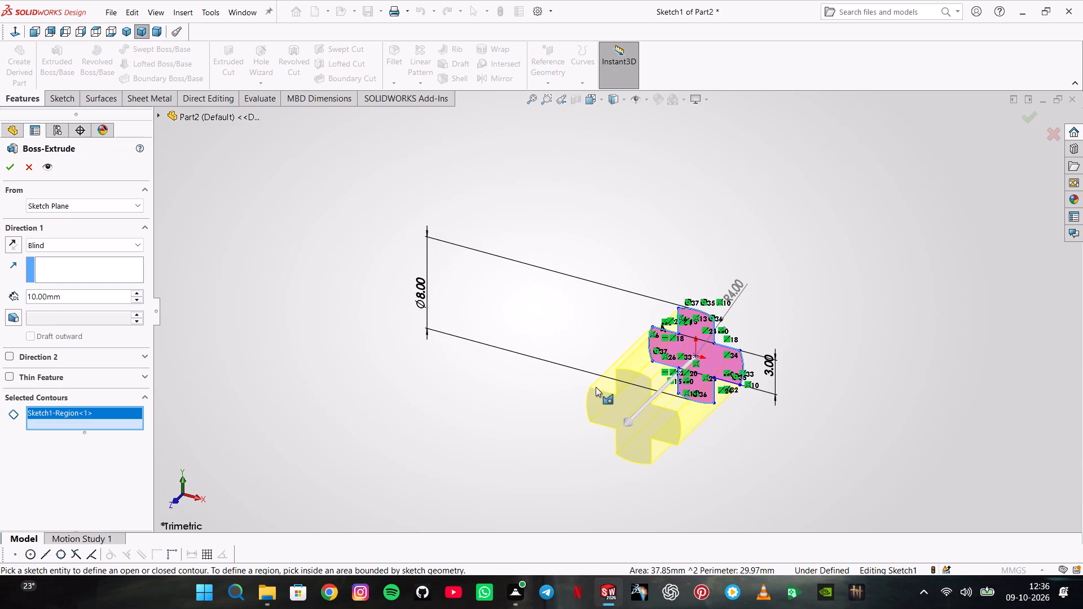
text(80-13)
key(Return)
key(Return)
key(Return)
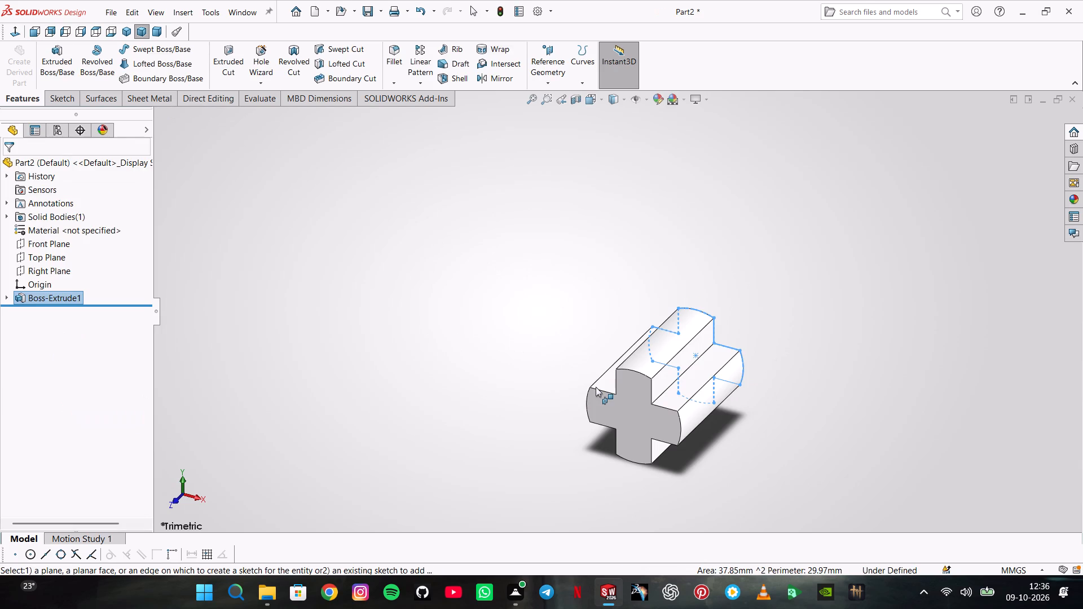
Edit the cross extrusion and set its blind depth to 80-13 mm.
right_click(80, 297)
click(93, 266)
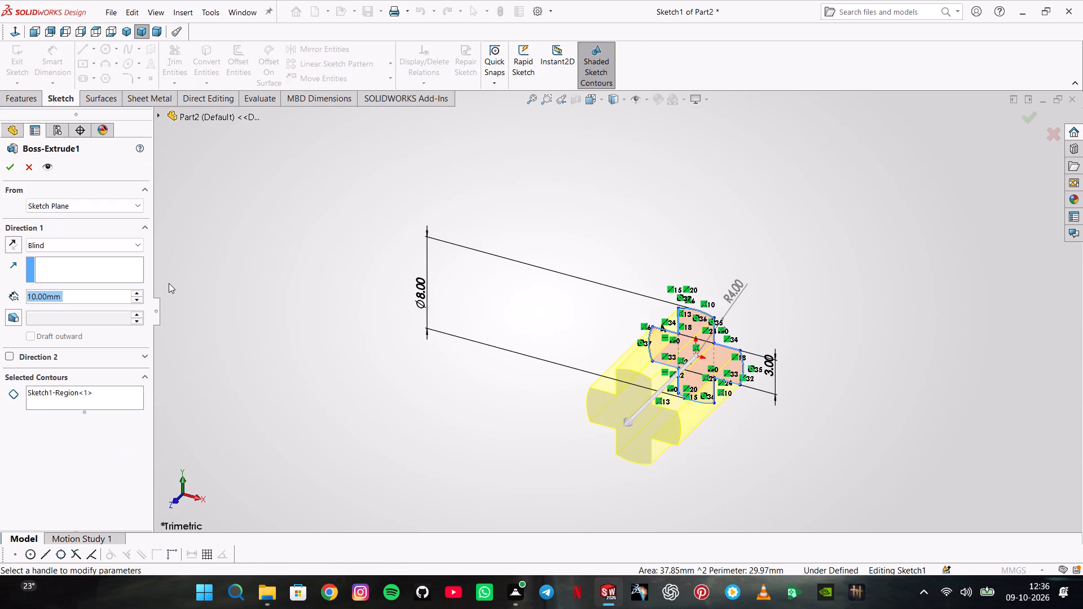
text(80-13)
key(Return)
key(Return)
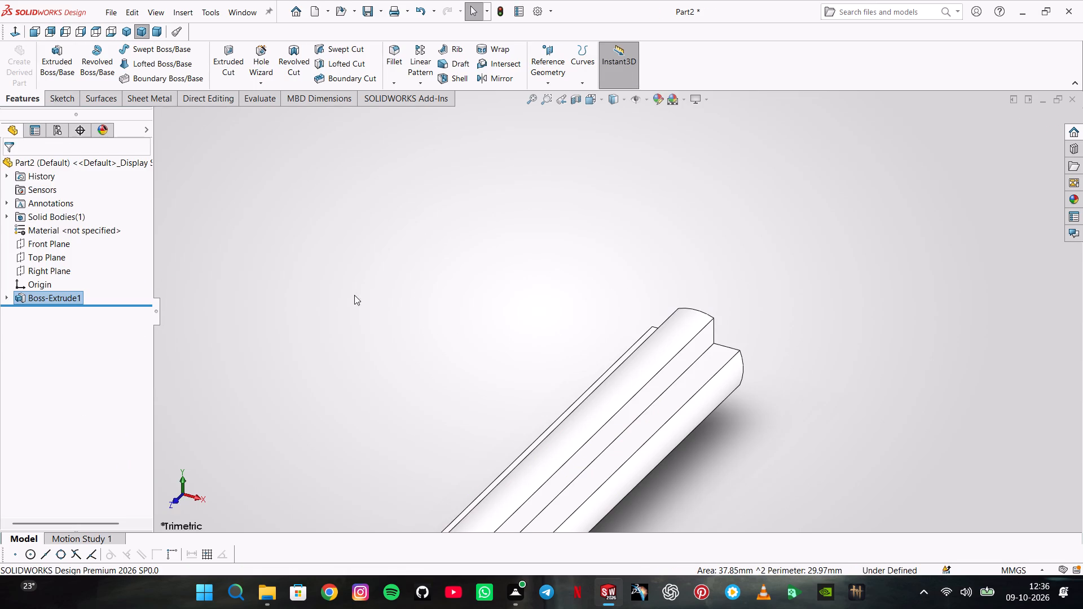
Apply a different preset scene to the part.
scroll(413, 317, up, 2)
click(679, 98)
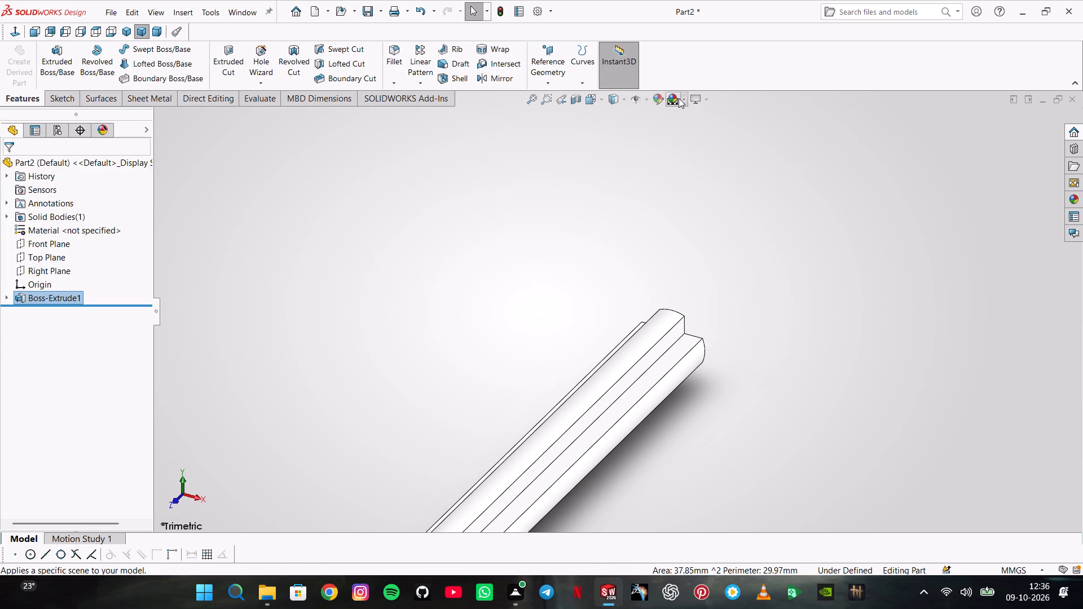
click(683, 100)
click(695, 140)
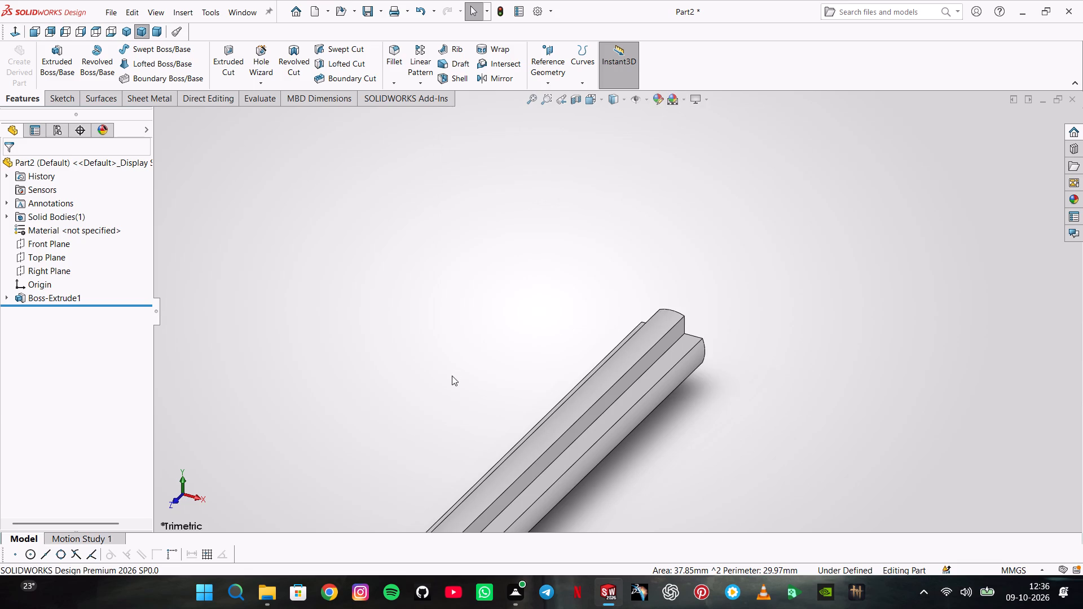
Sketch a circle of 4 mm radius centred on the origin on the front end face of the cross-shaped bar.
scroll(452, 376, up, 2)
click(450, 523)
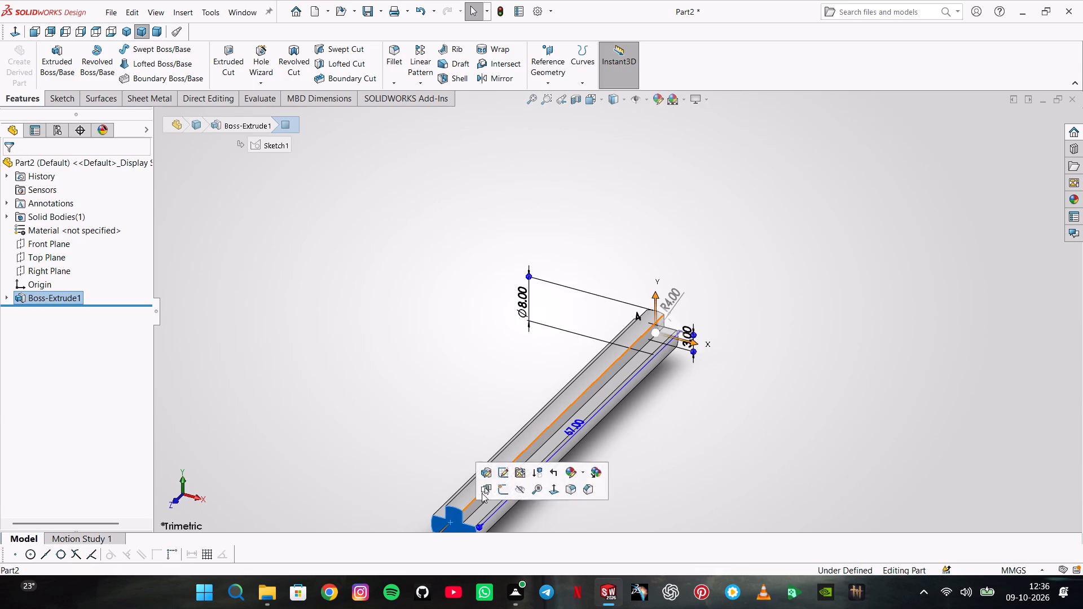
click(510, 483)
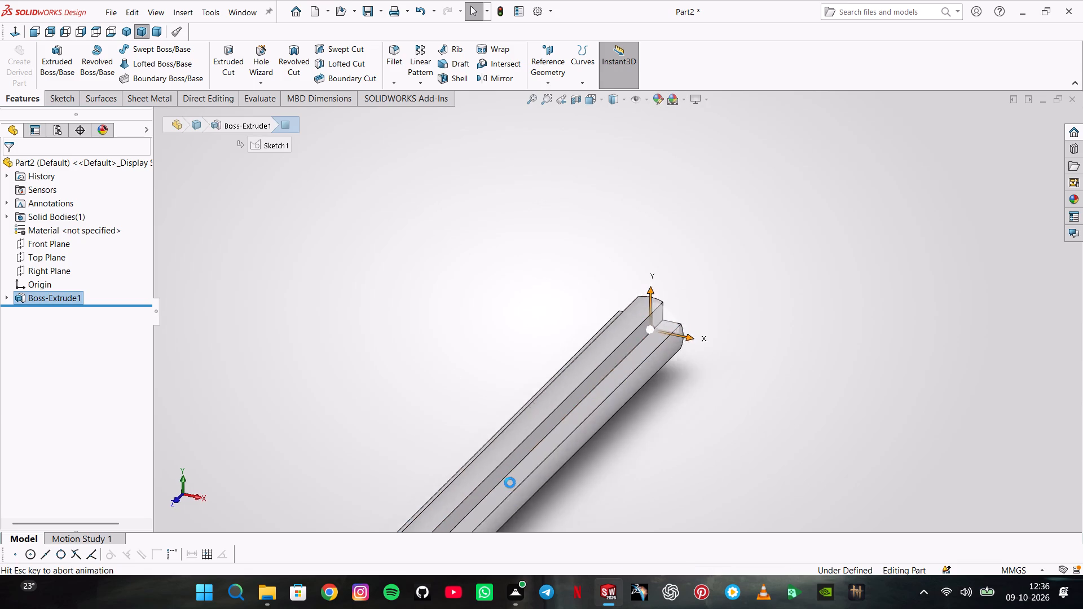
click(107, 44)
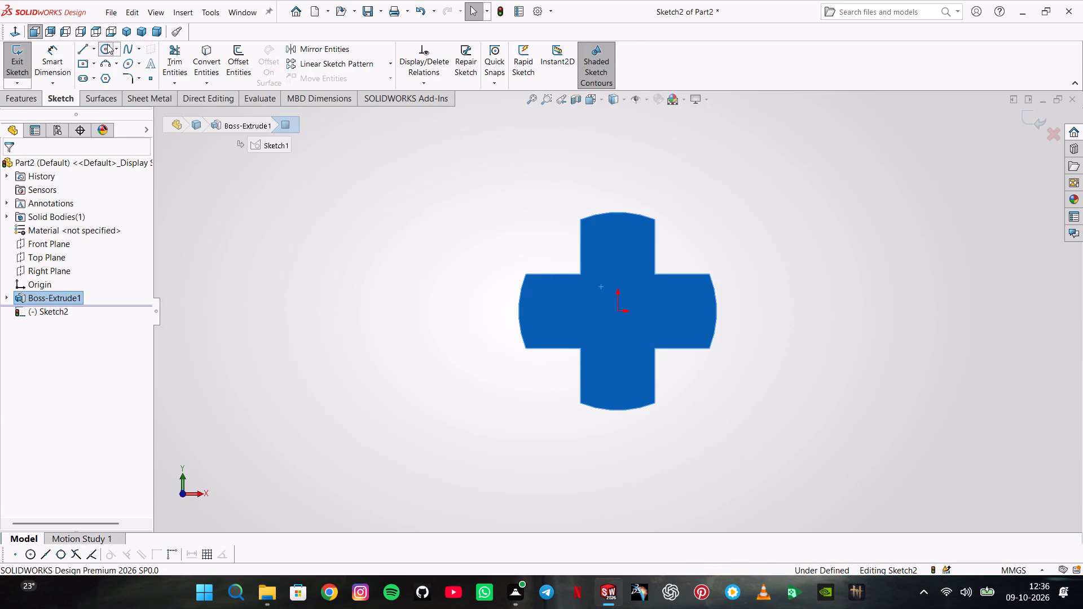
click(620, 312)
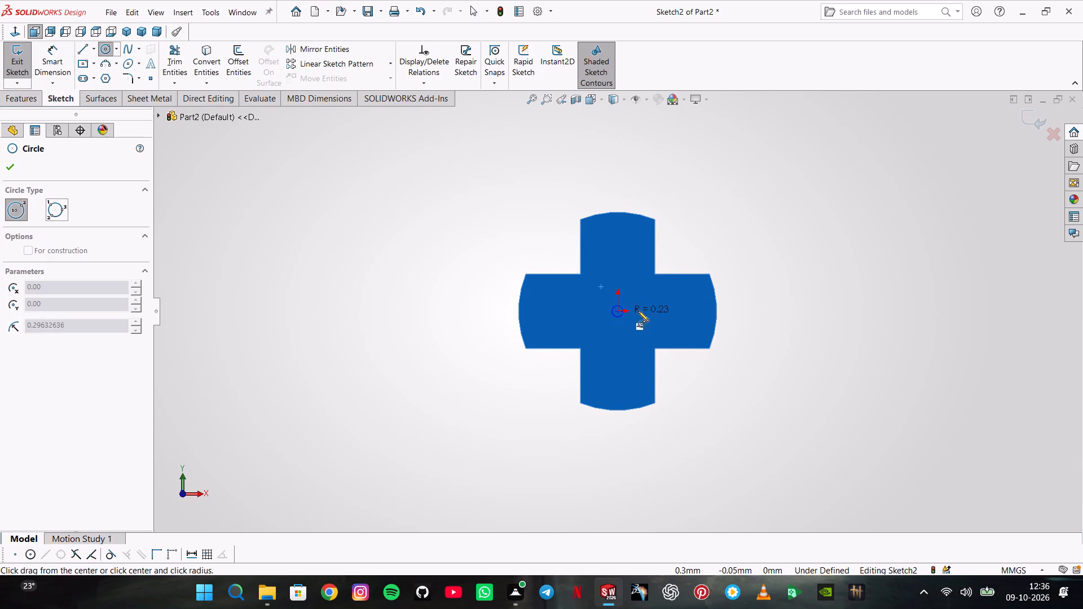
click(719, 308)
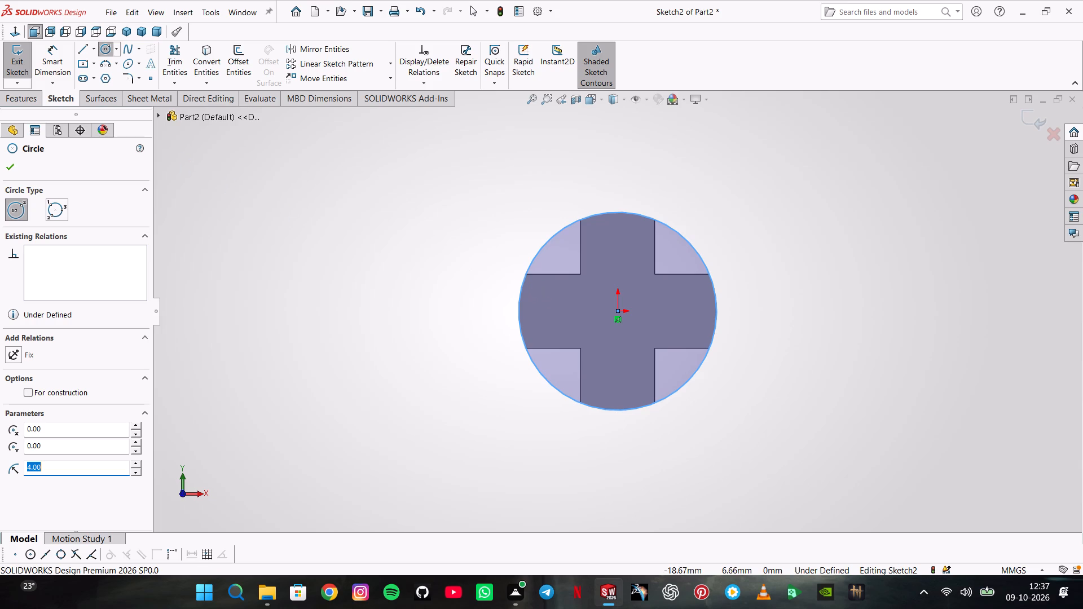
Extrude the circle 13 mm blind outward from the bar's end face, merged with the body.
double_click(29, 90)
click(43, 78)
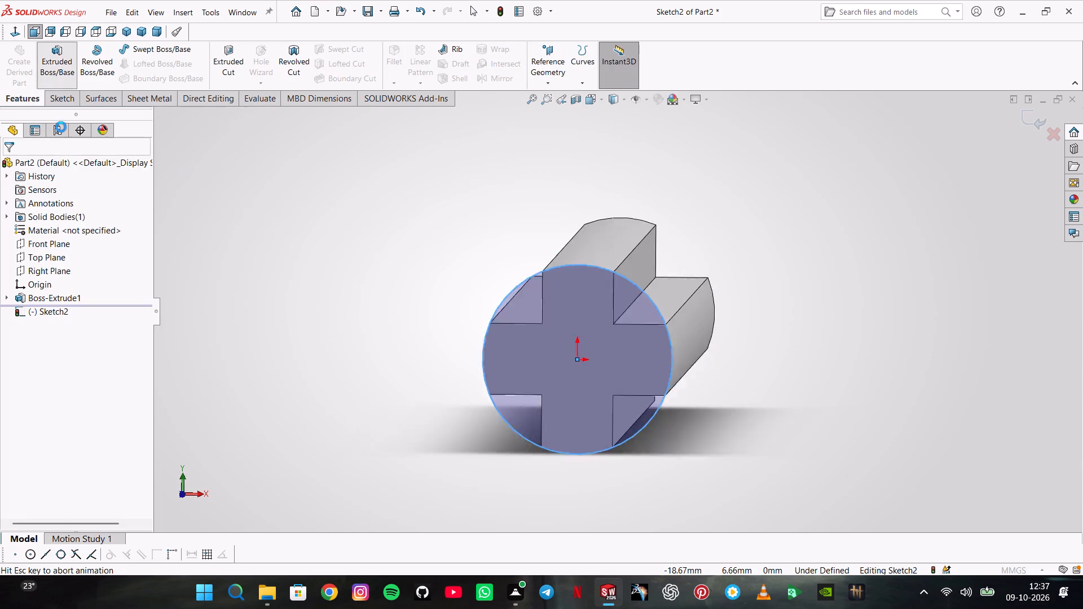
scroll(257, 343, up, 2)
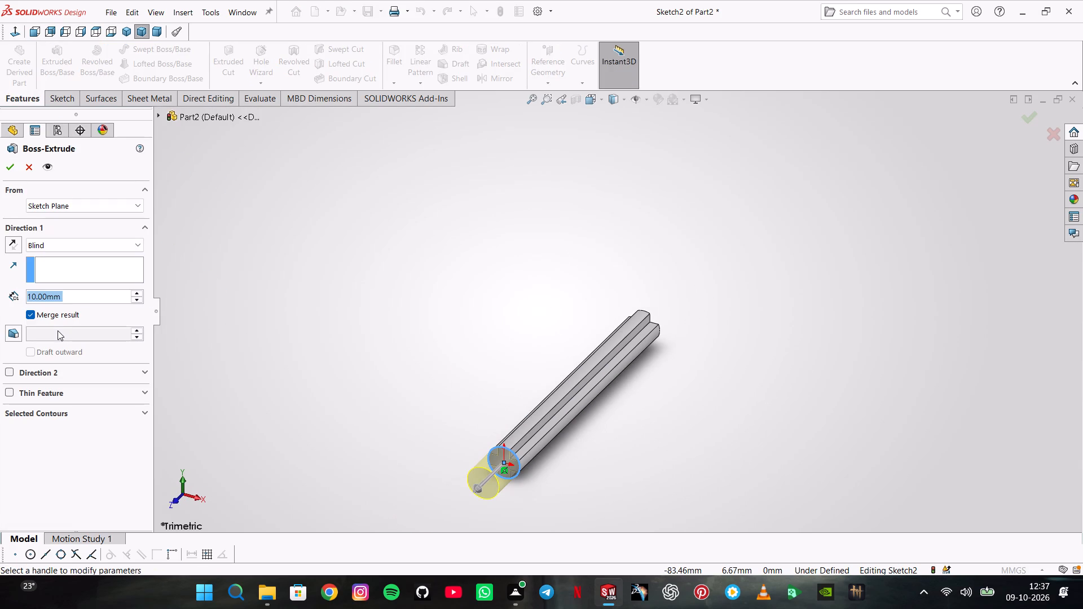
text(13)
key(Return)
key(Return)
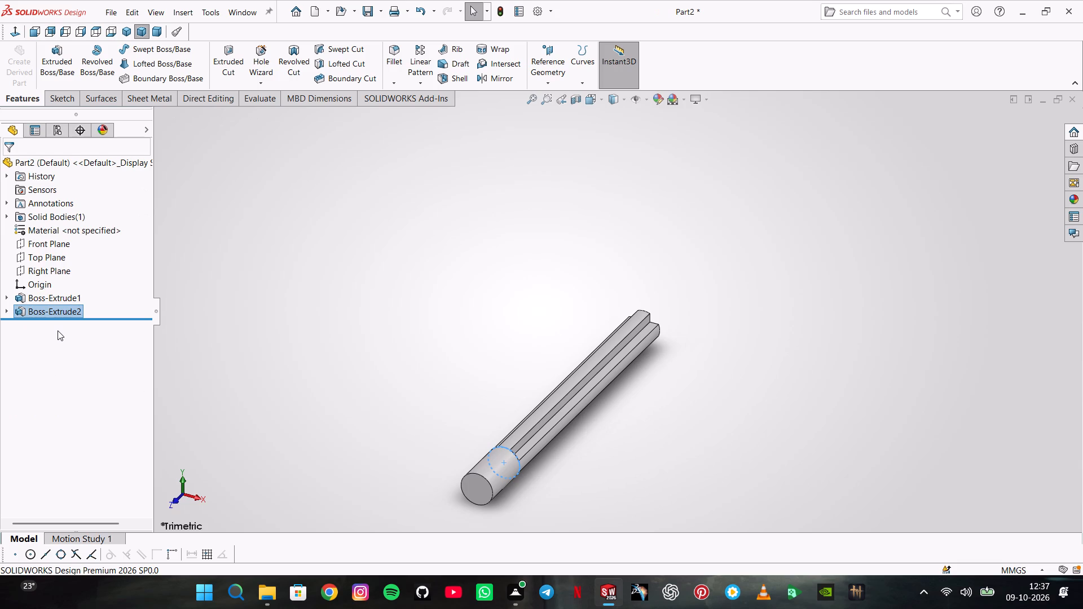
Sketch a centre rectangle about 14.5 mm by 1.8 mm at the origin on the cylinder's round end face, extending past both sides.
click(318, 350)
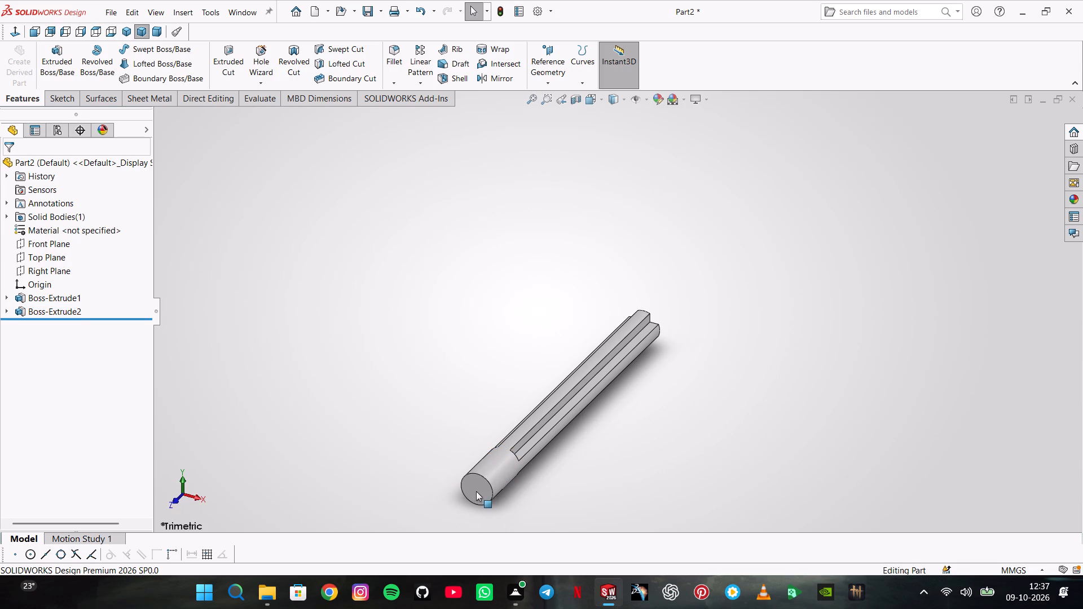
click(476, 491)
click(522, 453)
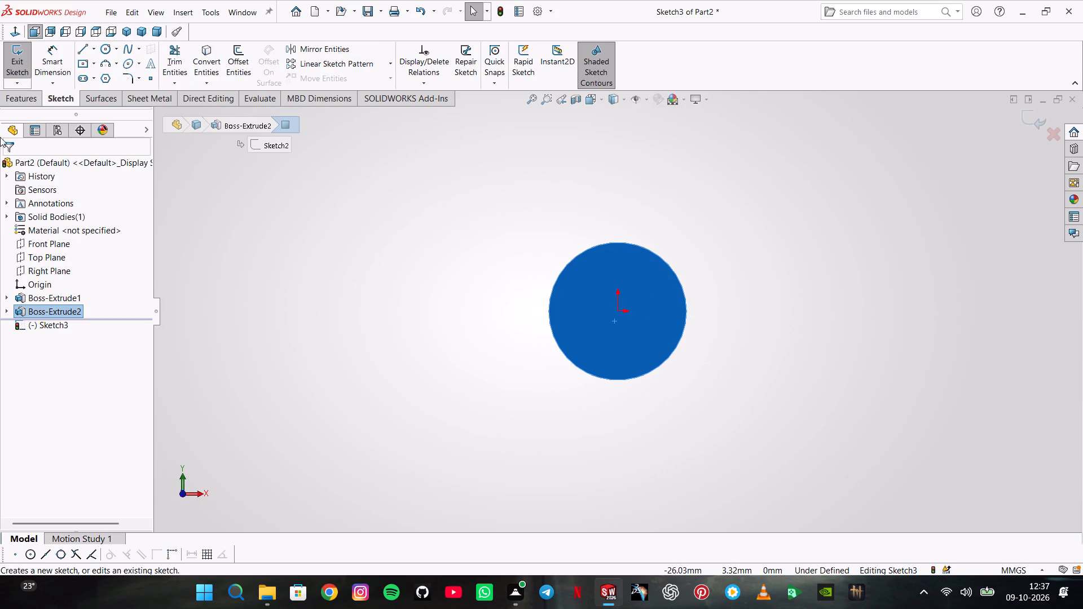
click(86, 65)
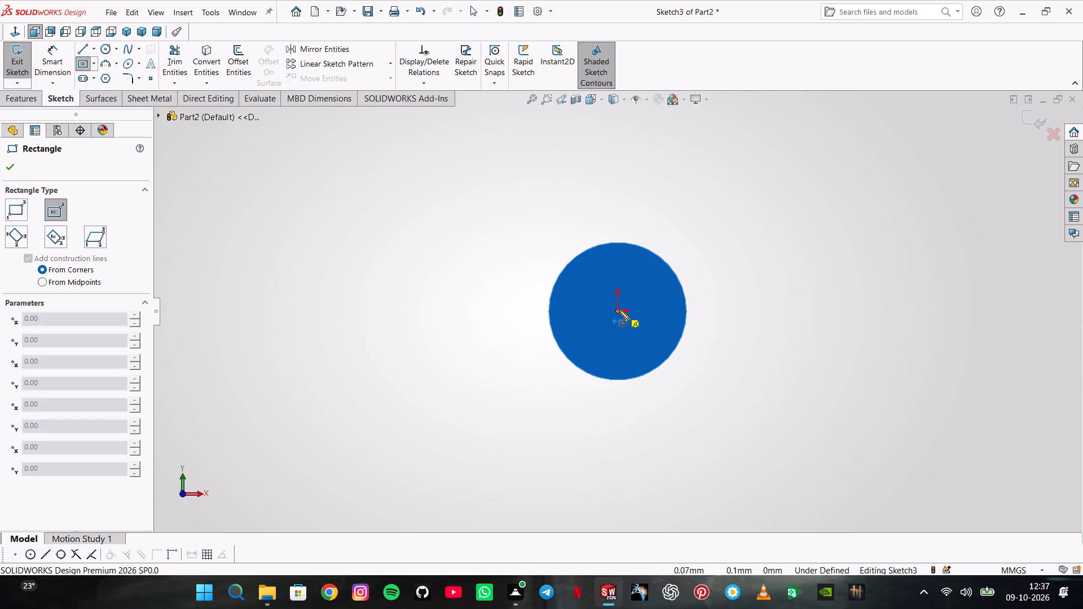
click(619, 310)
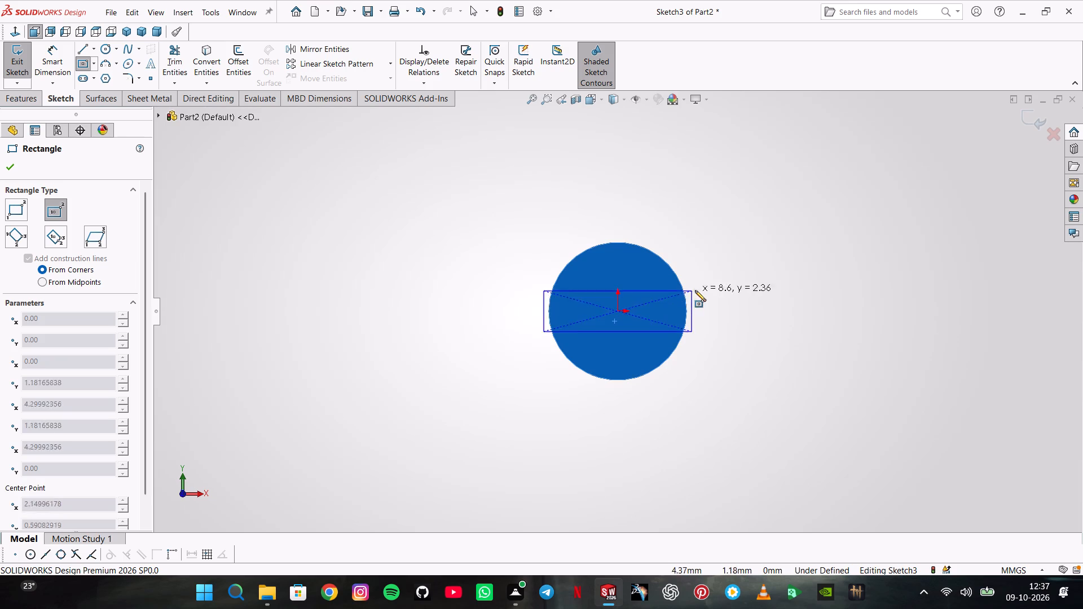
click(742, 295)
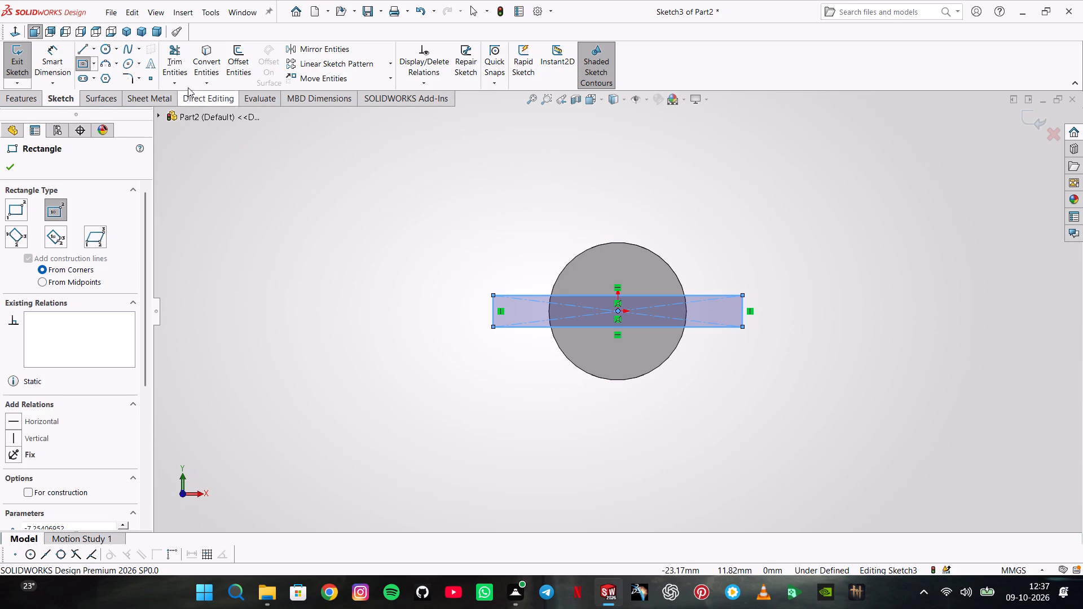
Dimension the height between the rectangle's two horizontal edges as 3 mm.
click(51, 55)
click(526, 296)
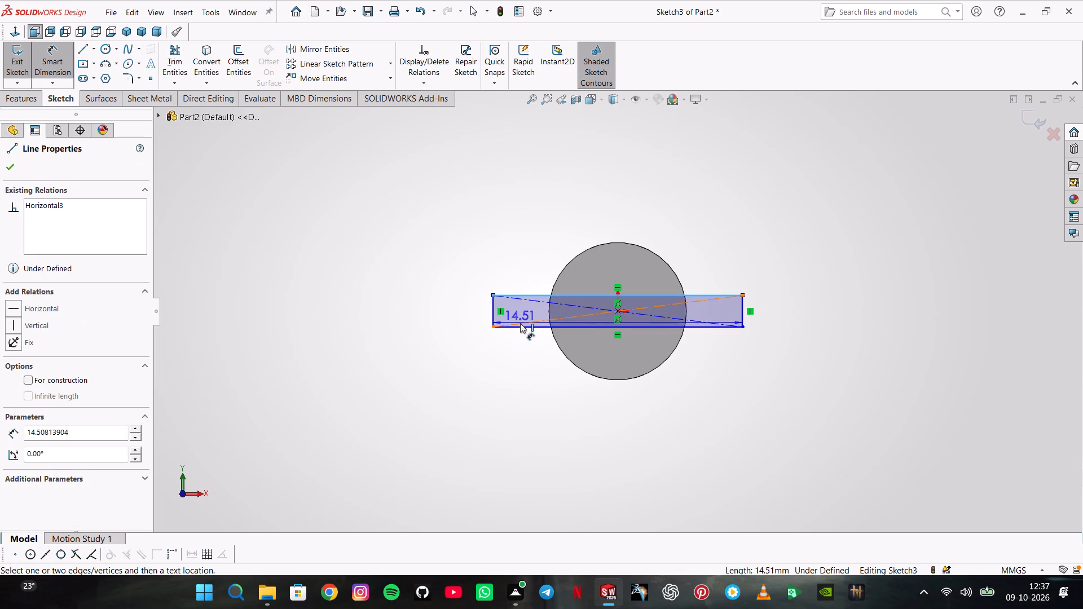
click(521, 325)
click(424, 307)
key(3)
key(Return)
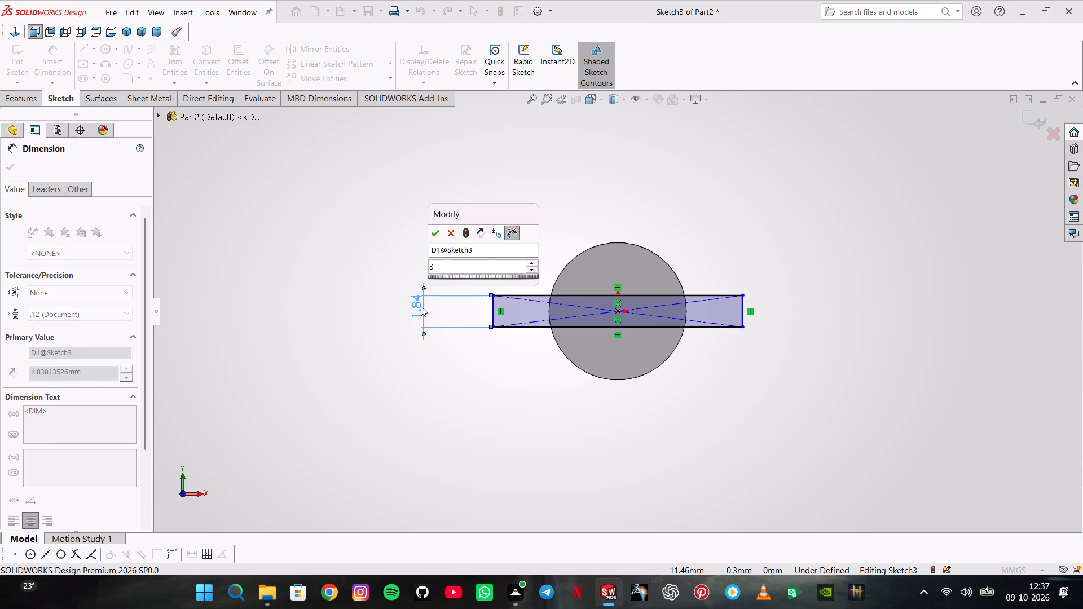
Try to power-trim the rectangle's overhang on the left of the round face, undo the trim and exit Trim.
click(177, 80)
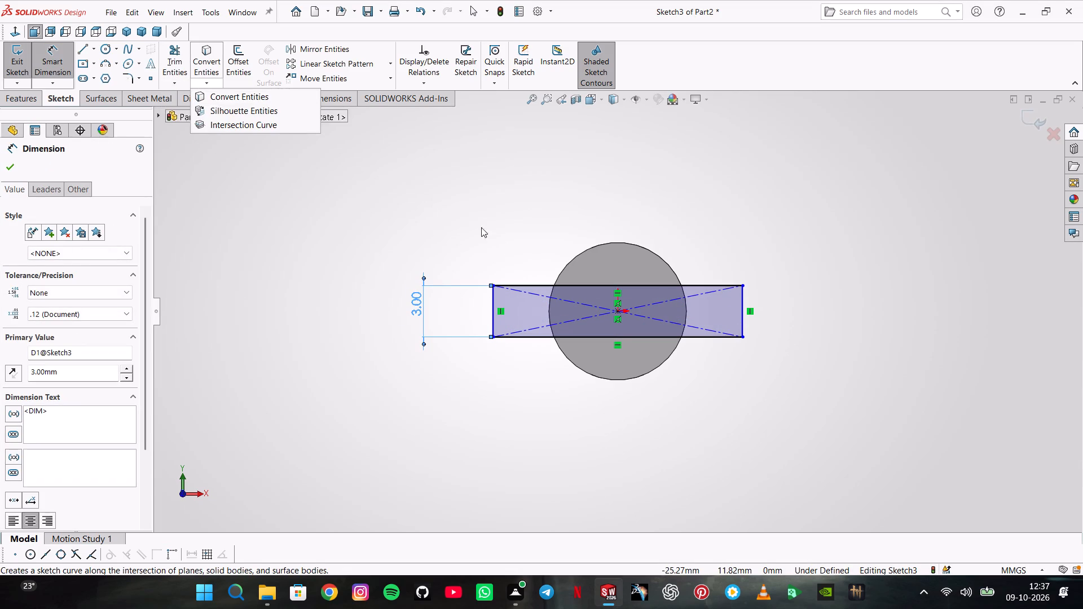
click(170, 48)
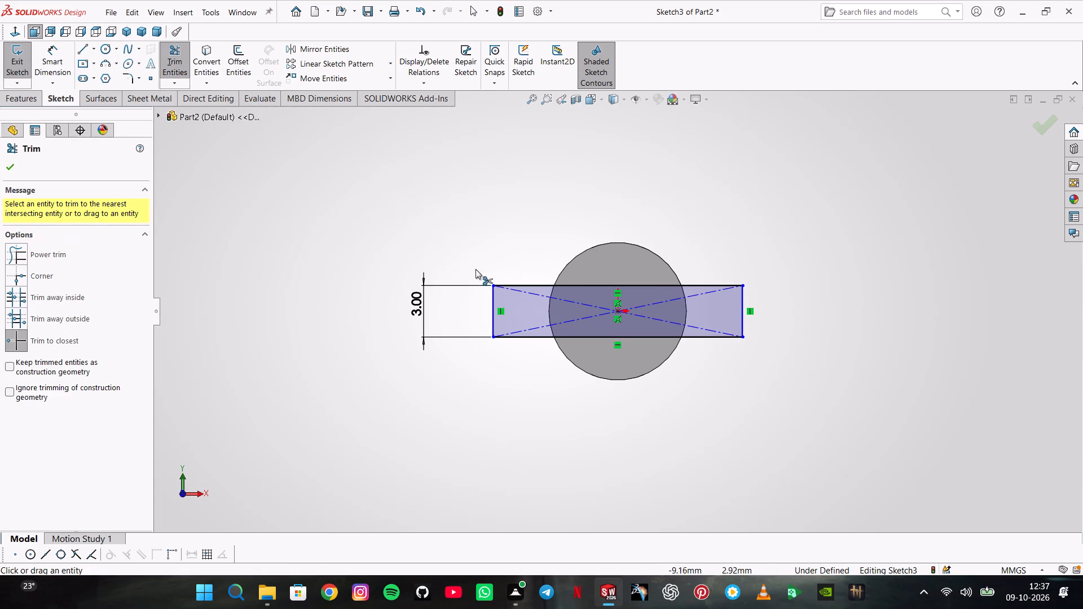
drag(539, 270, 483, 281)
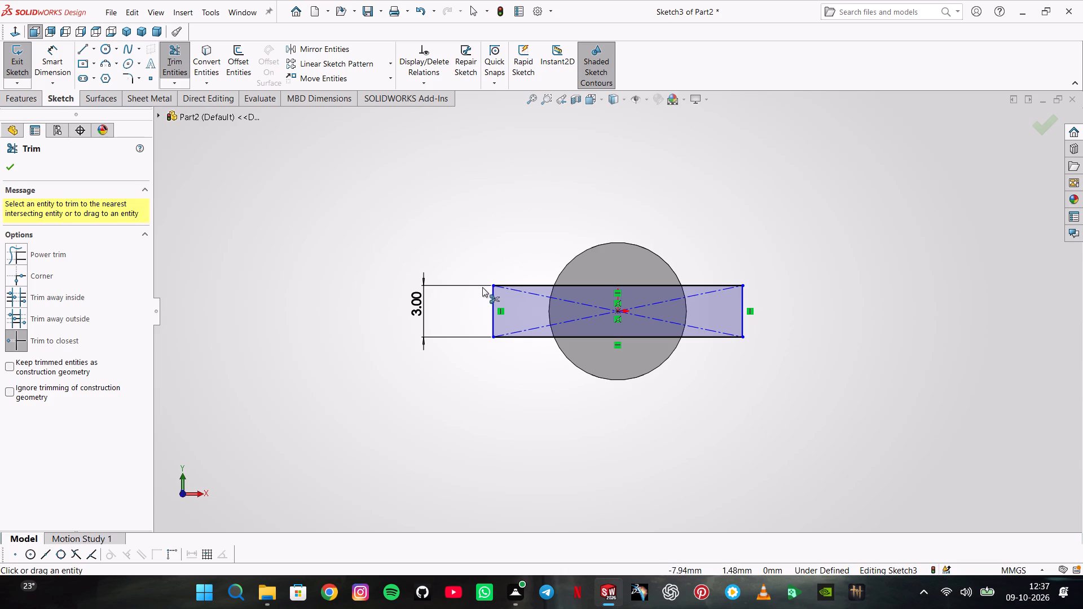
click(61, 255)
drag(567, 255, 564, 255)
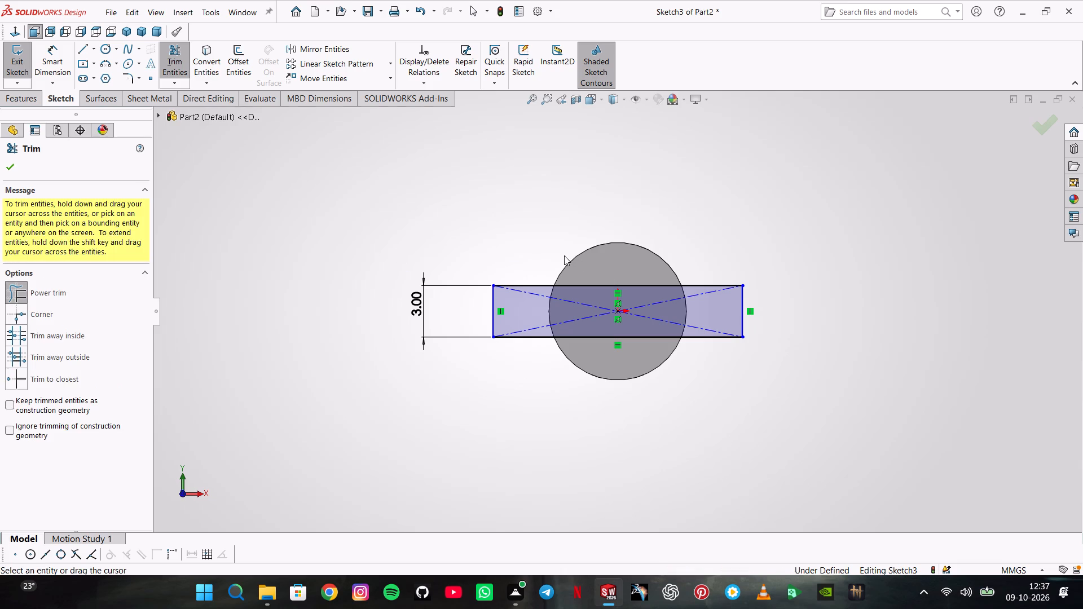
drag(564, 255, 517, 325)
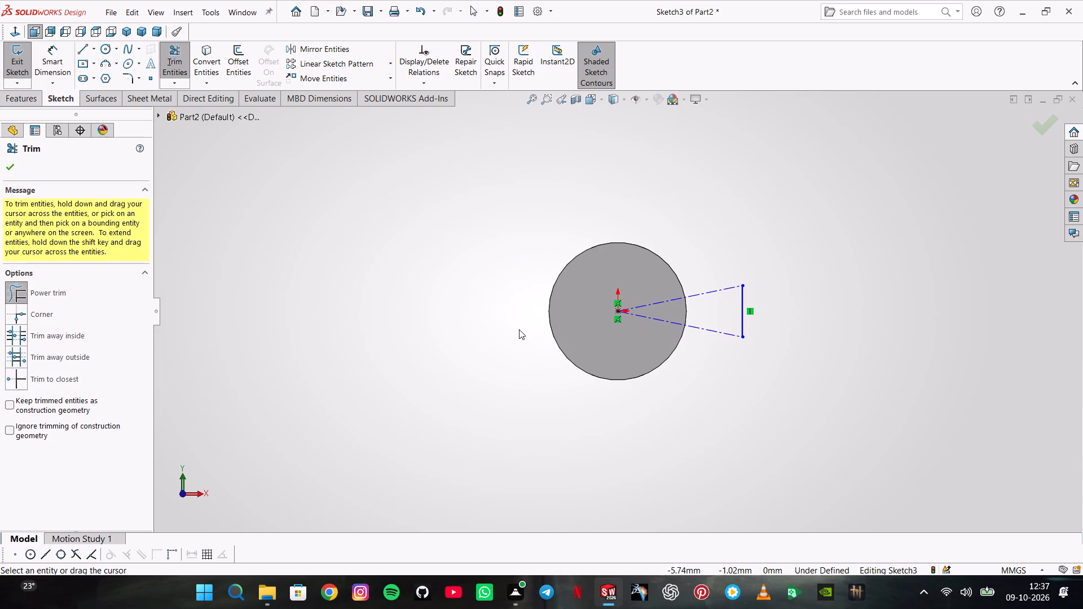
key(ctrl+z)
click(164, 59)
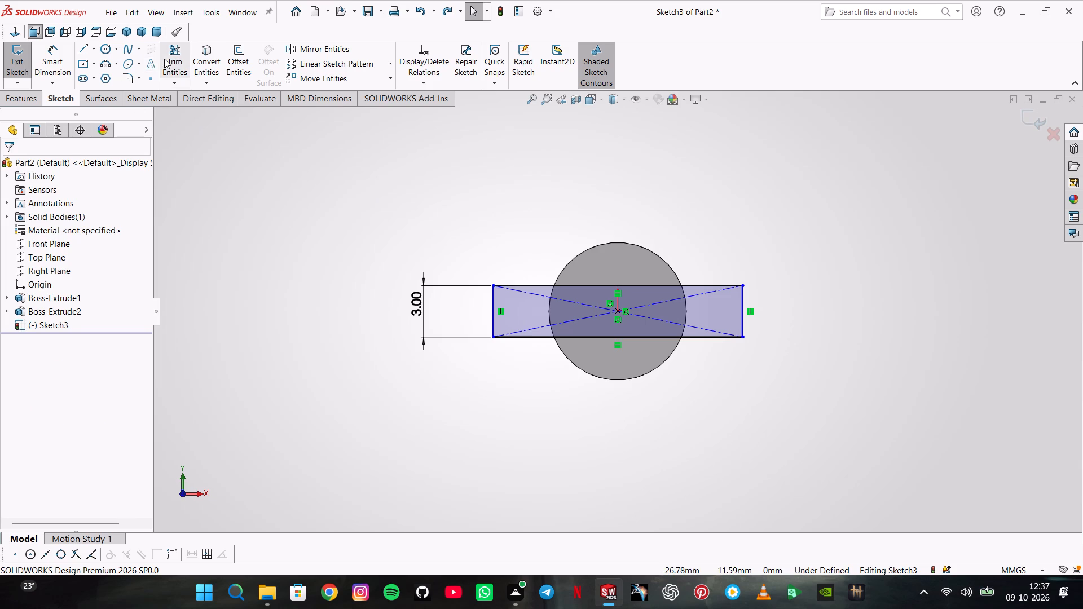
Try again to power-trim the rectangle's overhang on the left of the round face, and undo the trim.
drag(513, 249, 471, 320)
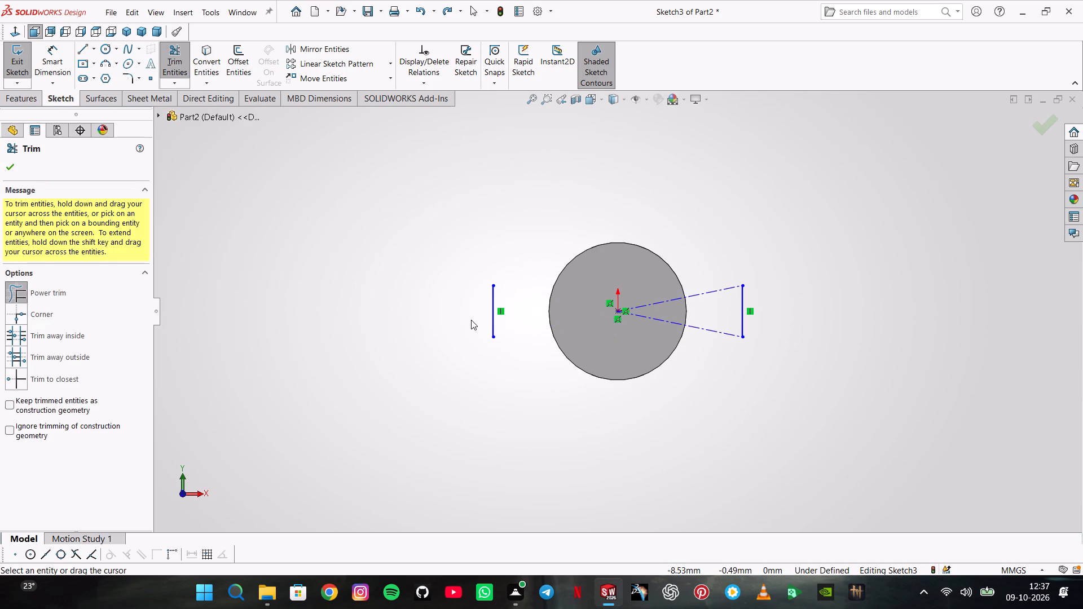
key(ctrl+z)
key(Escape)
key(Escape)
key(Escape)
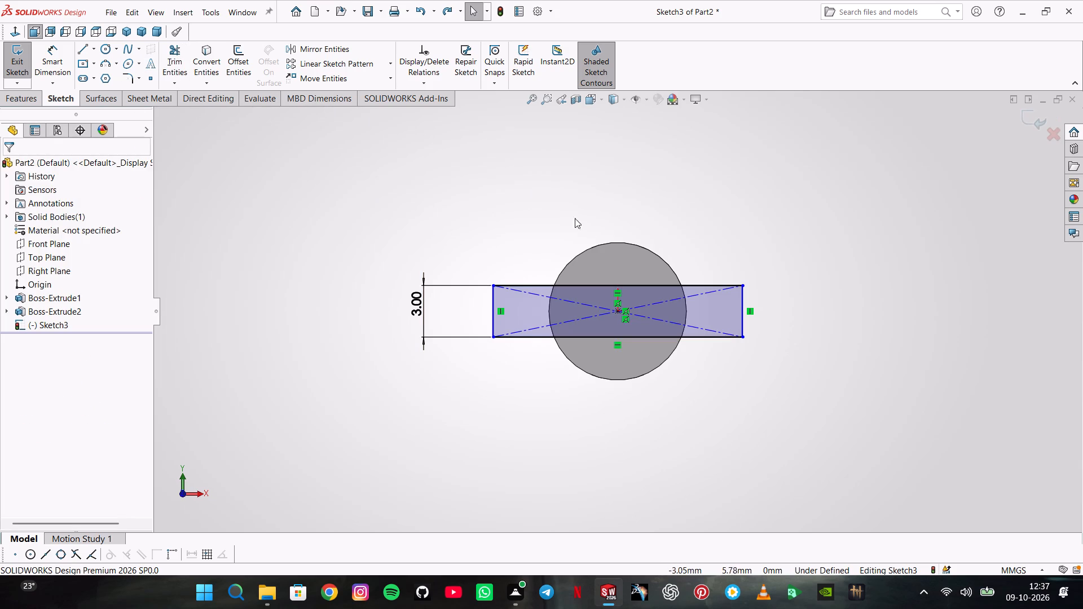
Convert the outline of the cylinder's round end face into a sketch circle.
click(607, 261)
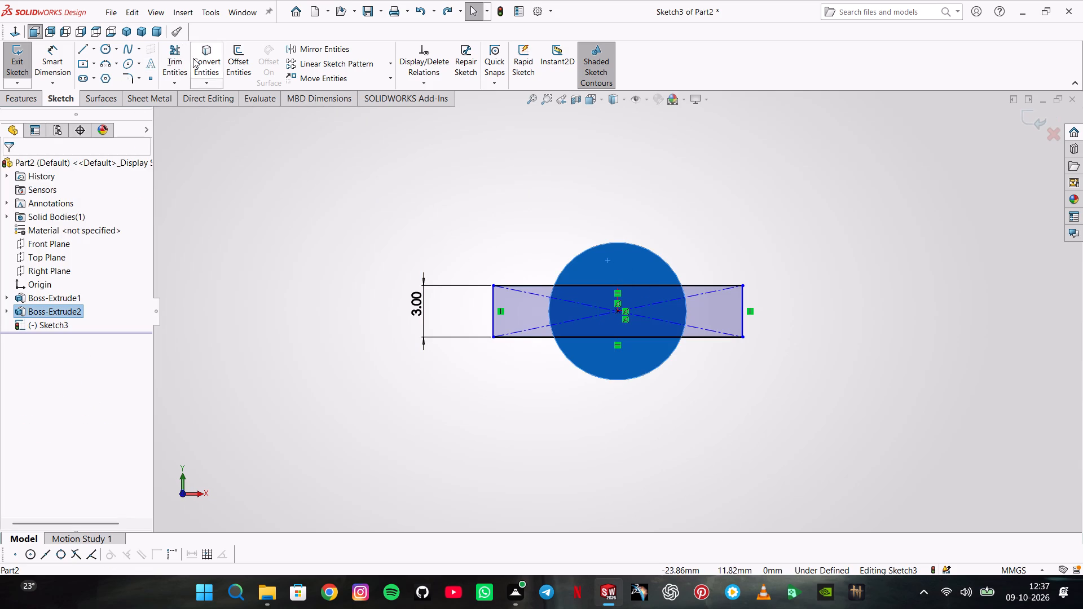
click(206, 56)
key(Delete)
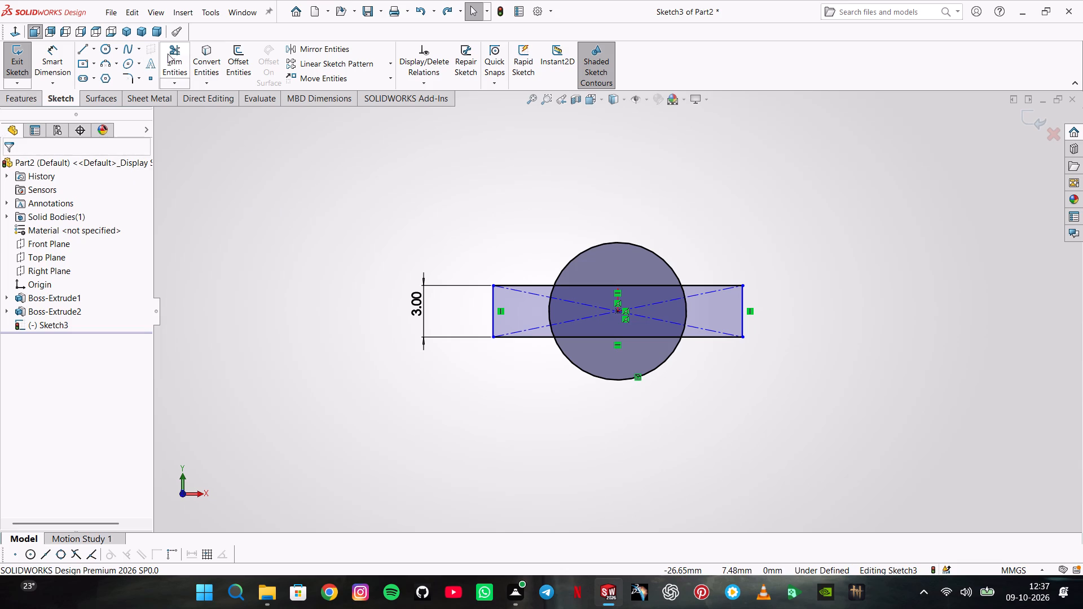
Power-trim the rectangle's edges and diagonal construction lines outside the circle on both the left and right sides.
click(175, 56)
drag(506, 271, 513, 334)
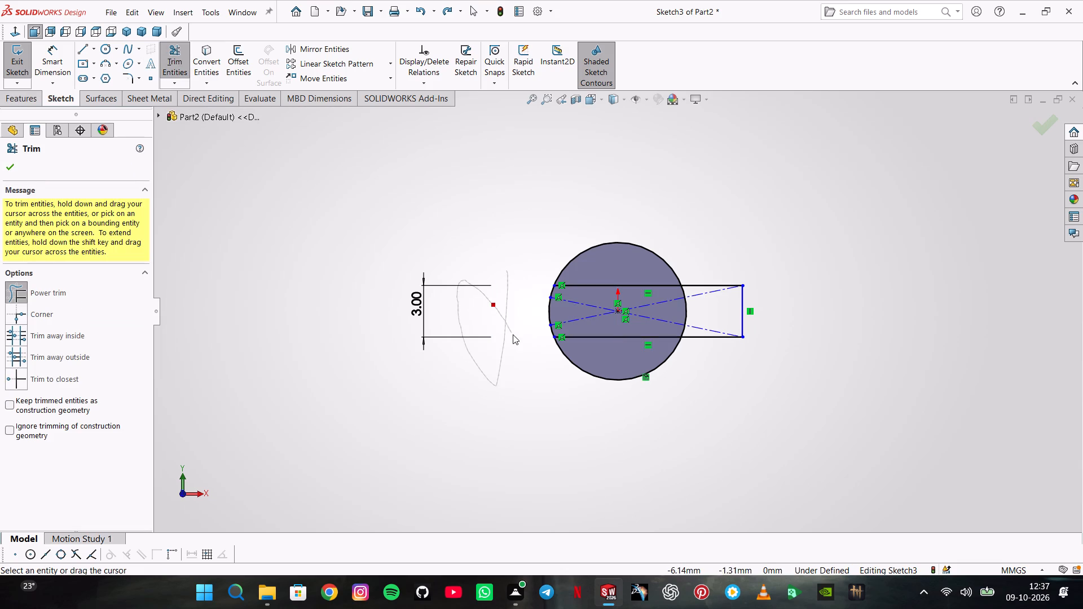
drag(513, 334, 513, 336)
drag(509, 341, 507, 351)
drag(791, 409, 712, 302)
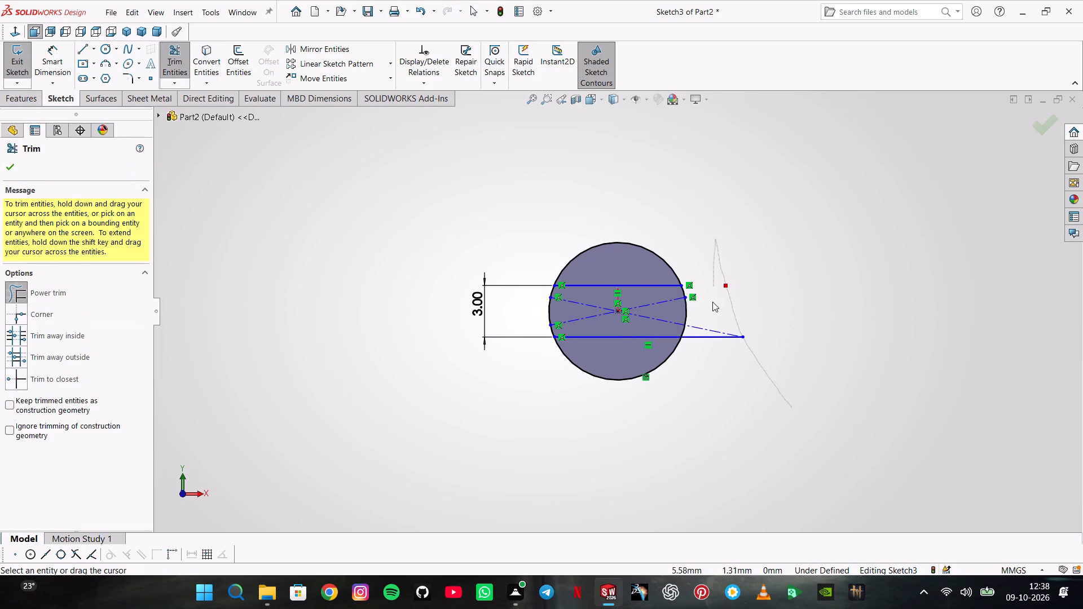
drag(712, 302, 715, 395)
key(Escape)
key(Escape)
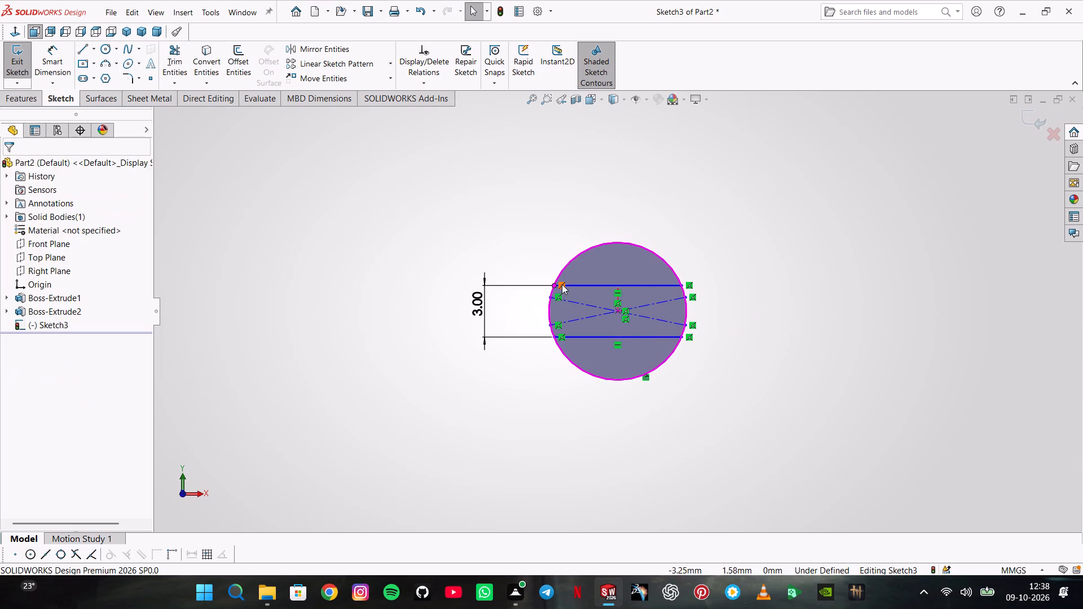
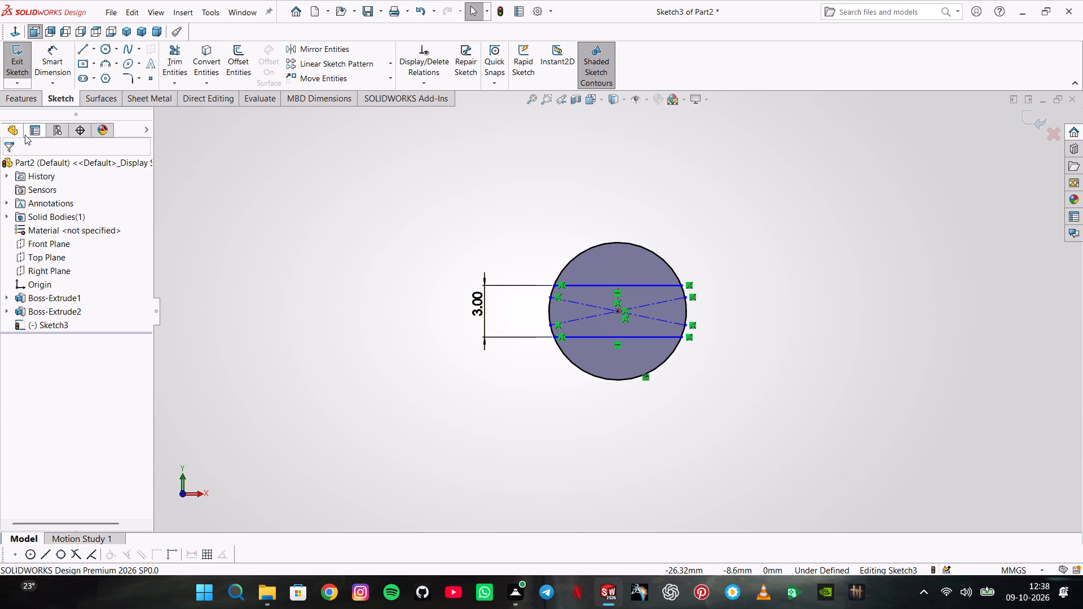
Sketch two vertical lines about 8 mm long across the round end face, one on each side of the centre.
middle_drag(350, 238, 342, 250)
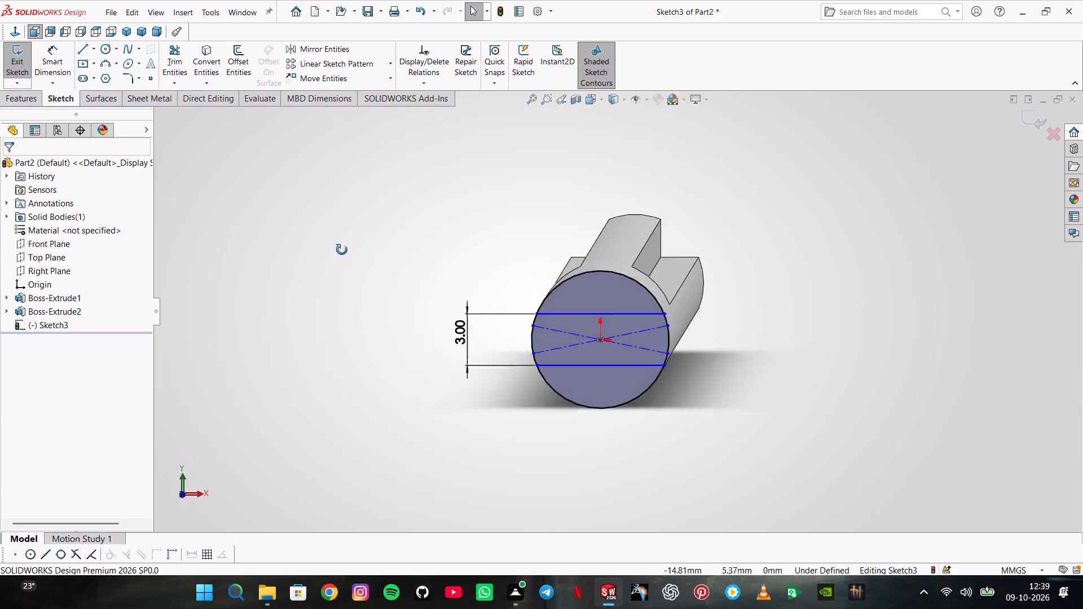
middle_drag(342, 250, 331, 255)
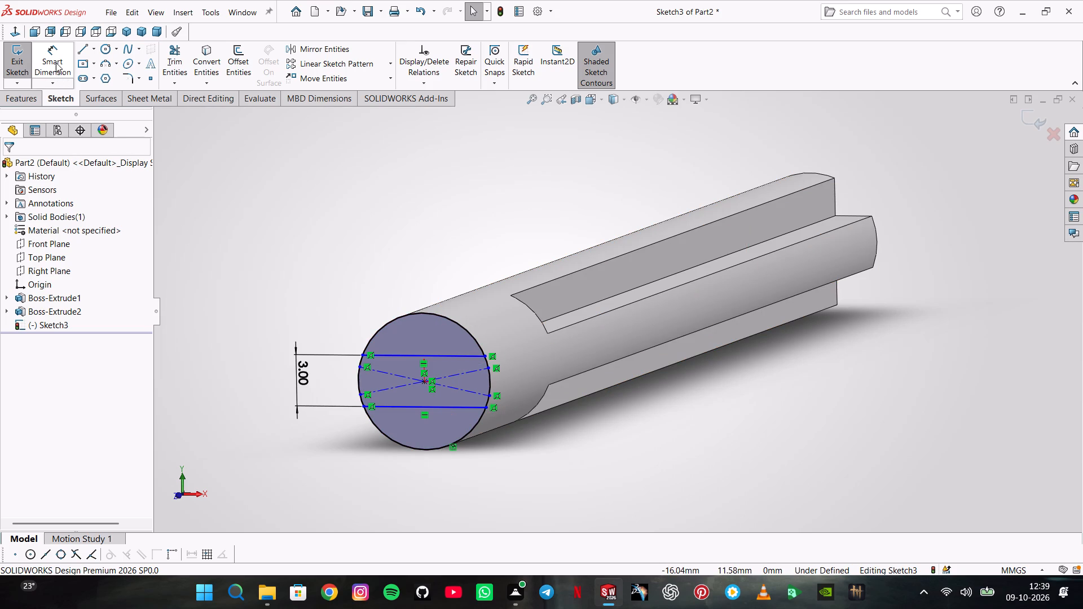
click(18, 33)
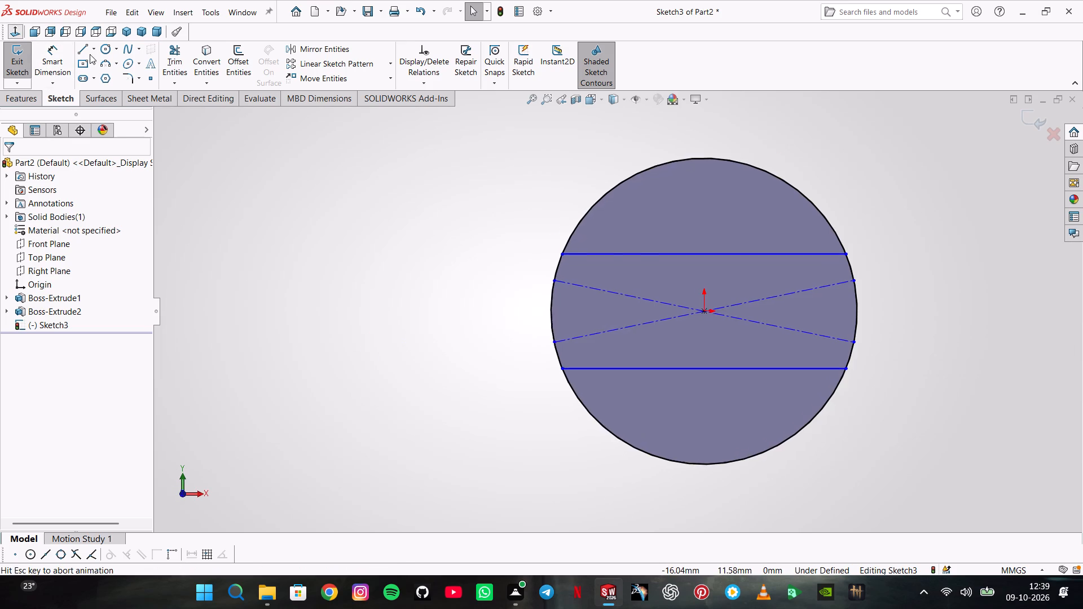
click(83, 50)
click(593, 160)
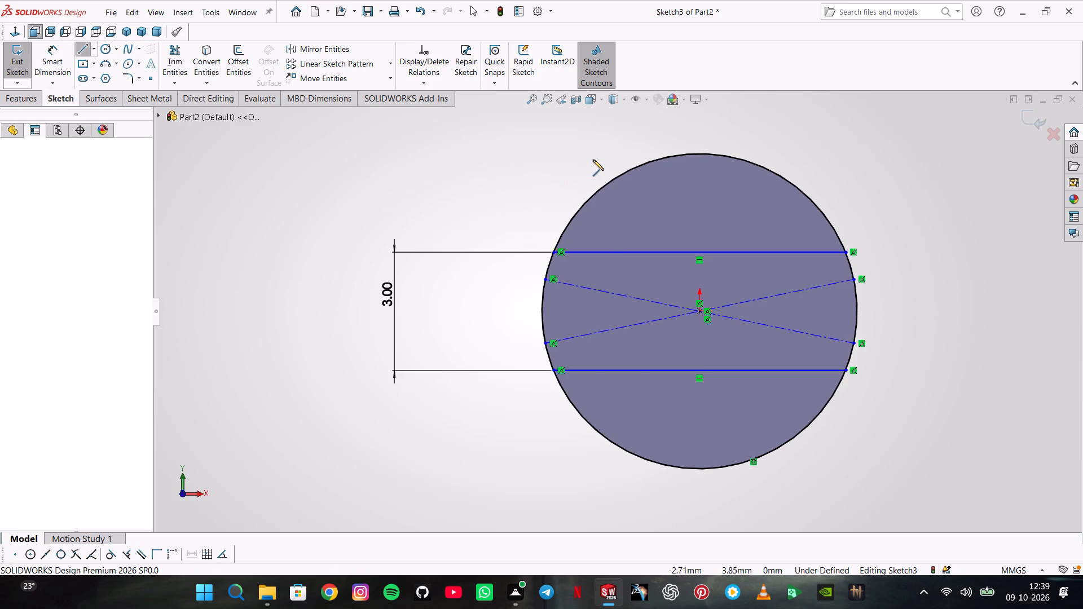
click(593, 488)
double_click(620, 478)
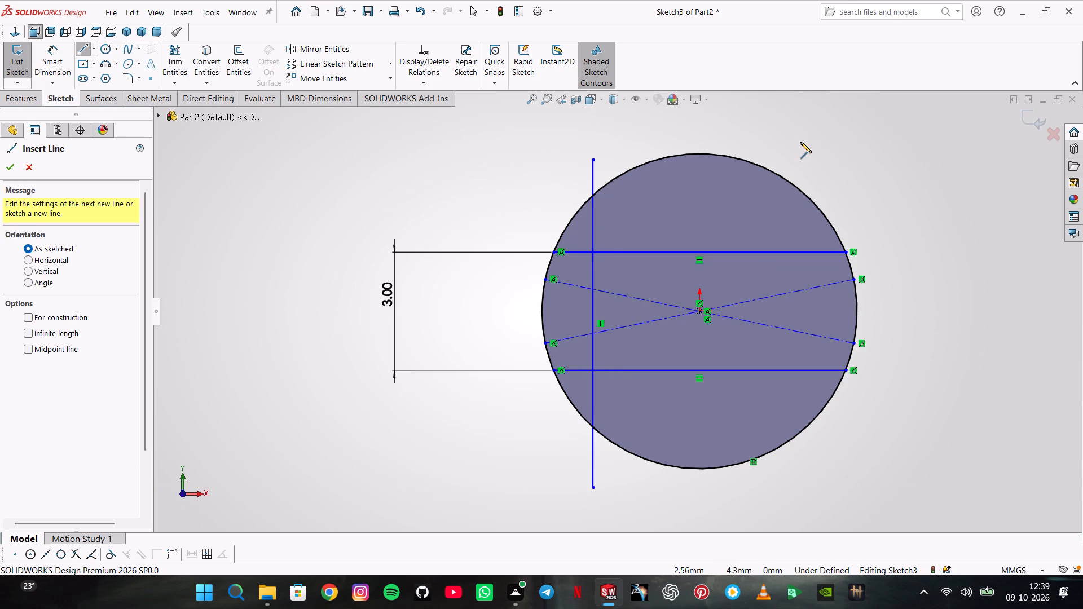
click(804, 161)
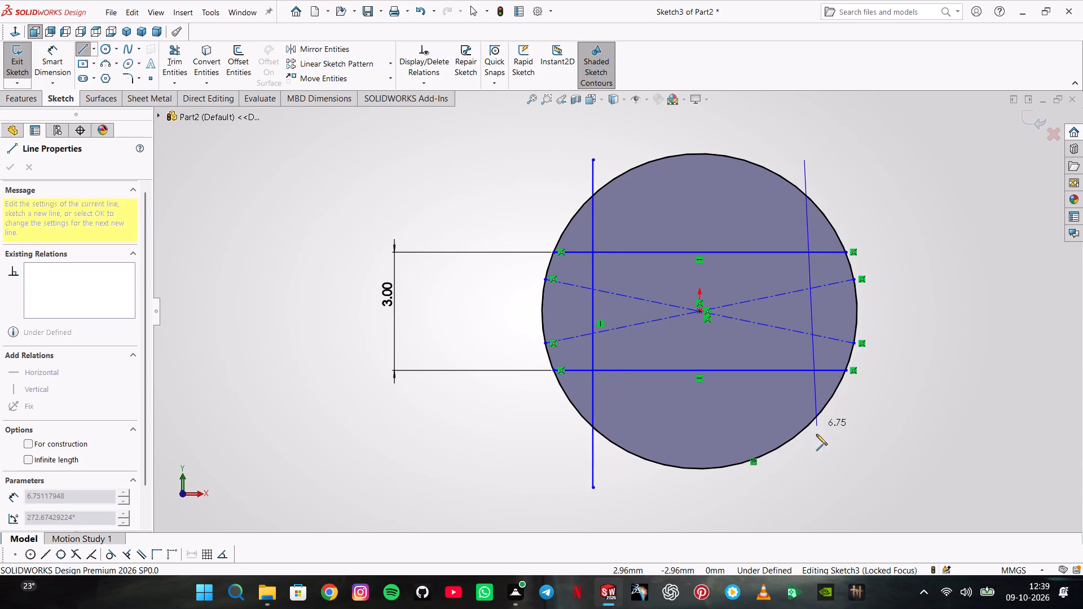
click(802, 484)
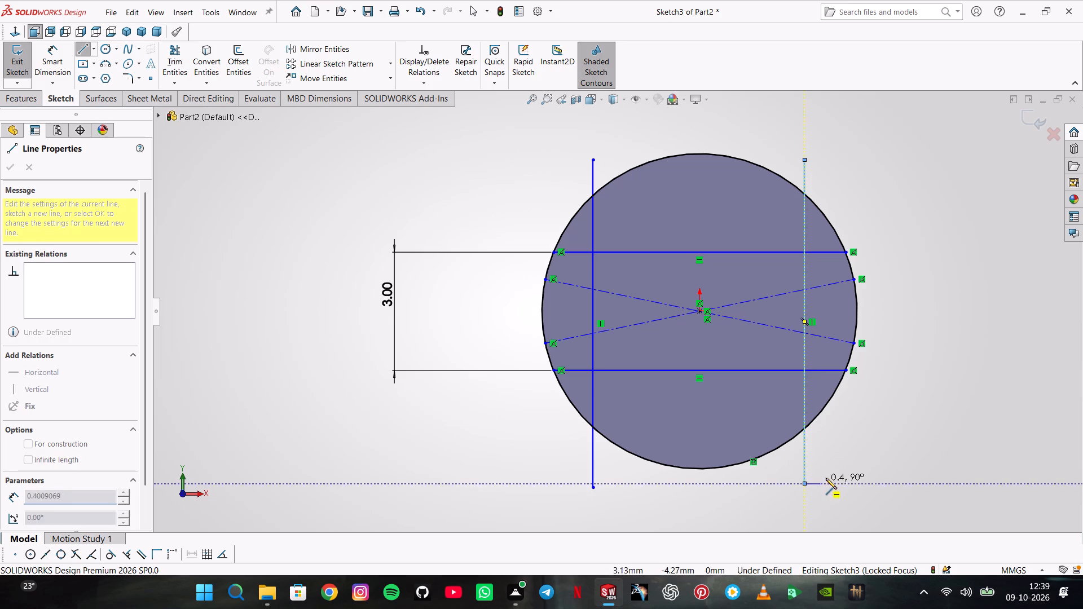
double_click(826, 478)
key(Escape)
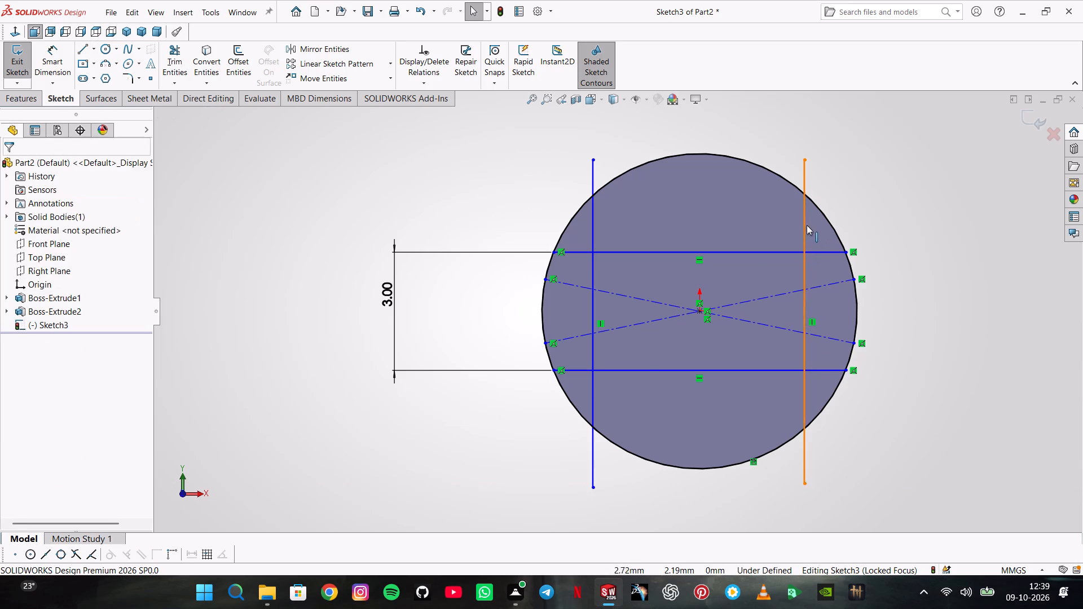
Dimension the right vertical line 2 mm from the circle's centre point.
click(41, 66)
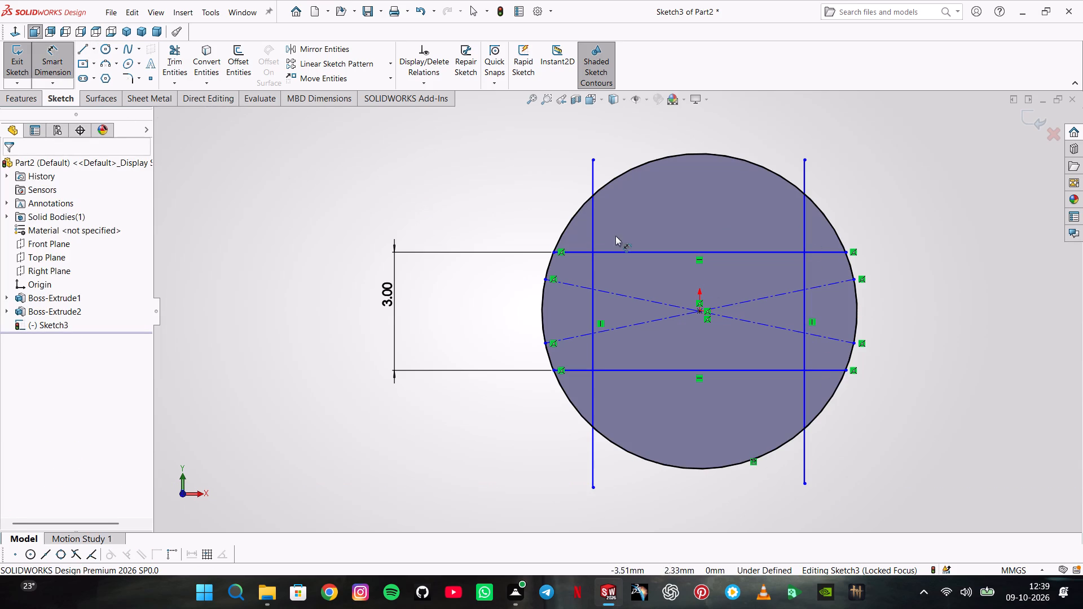
click(803, 276)
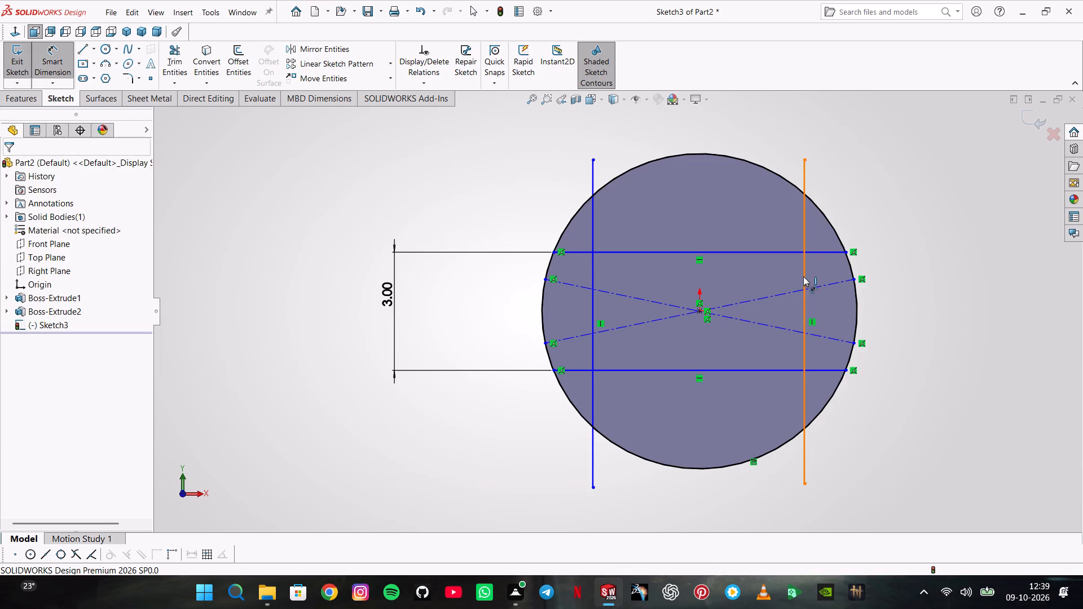
click(708, 311)
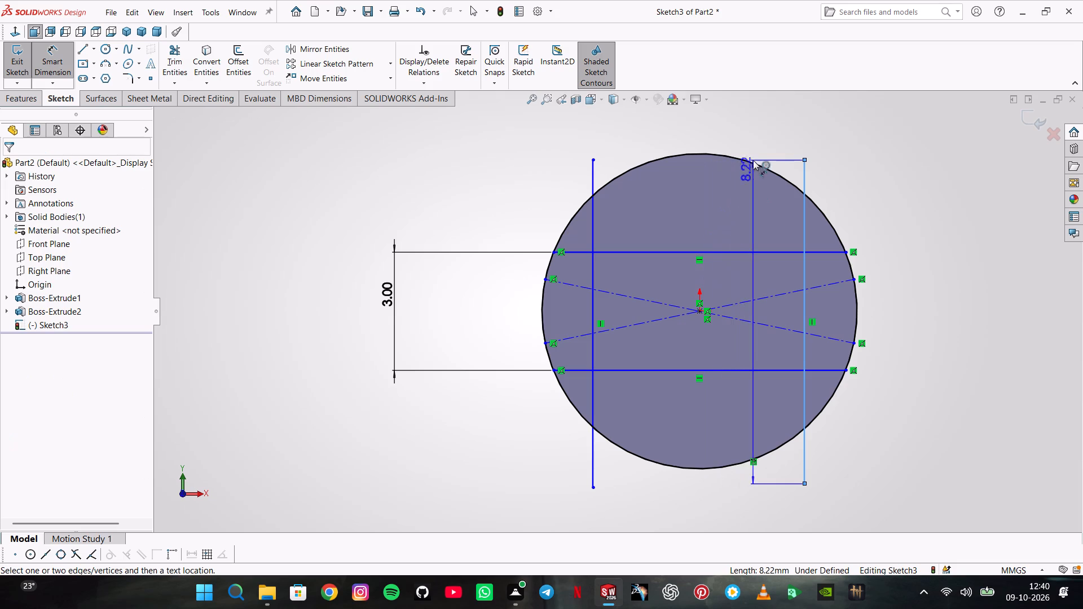
click(701, 312)
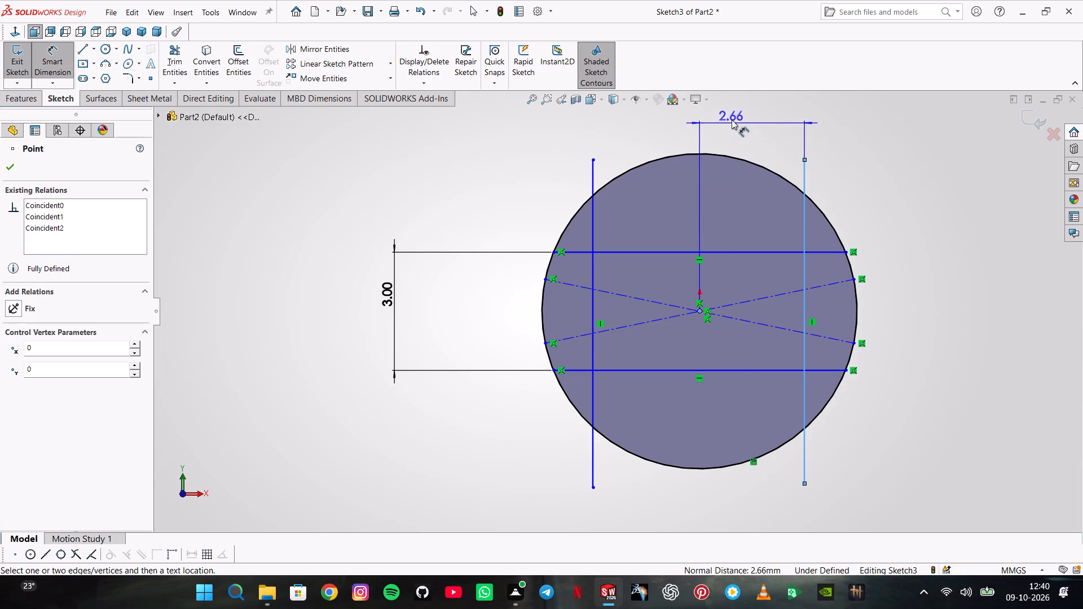
click(732, 118)
key(2)
key(Return)
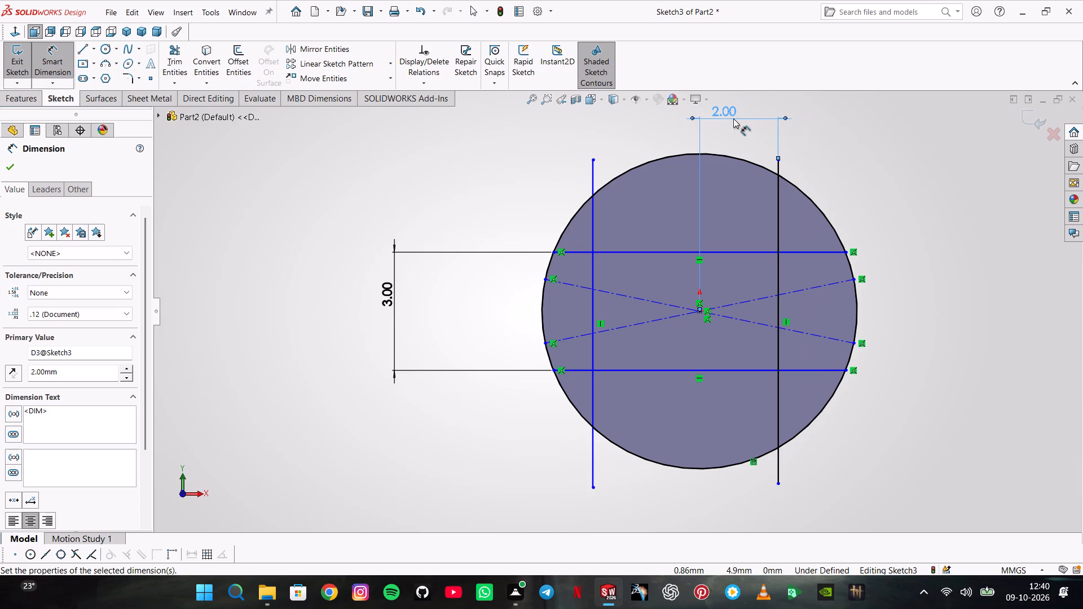
Dimension the left vertical line 2 mm from the circle's centre point and exit Smart Dimension.
click(591, 184)
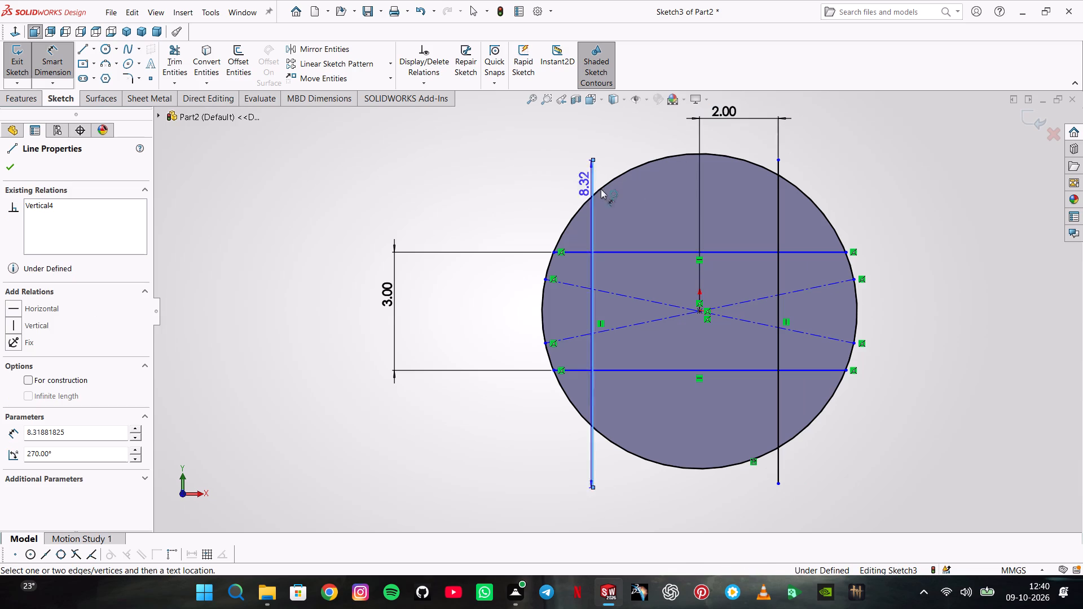
click(698, 311)
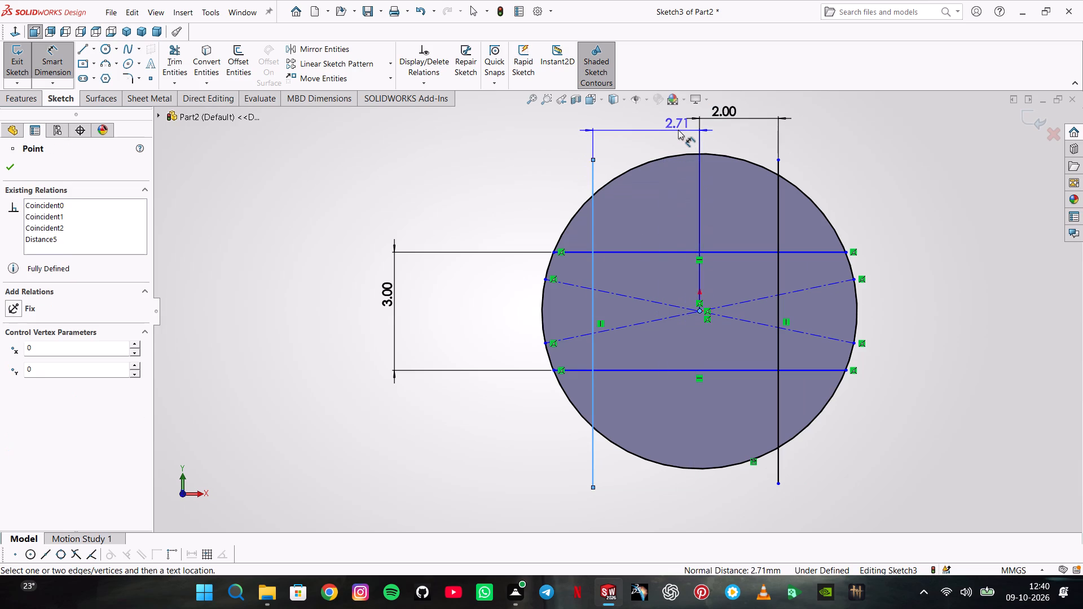
click(678, 130)
key(2)
key(Return)
key(Tab)
key(F1)
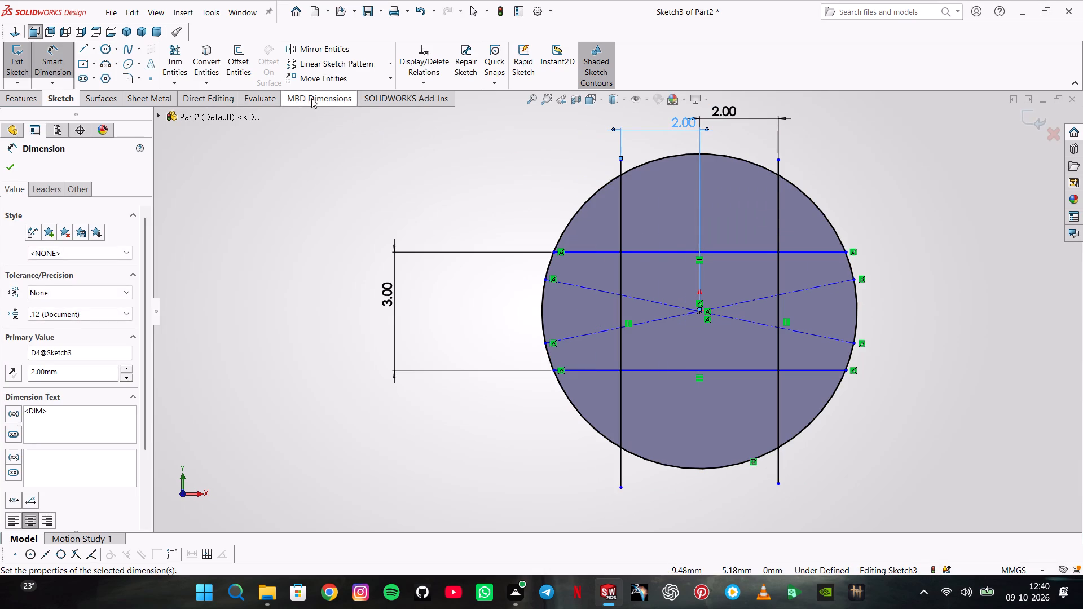
key(Escape)
key(Escape)
click(1082, 0)
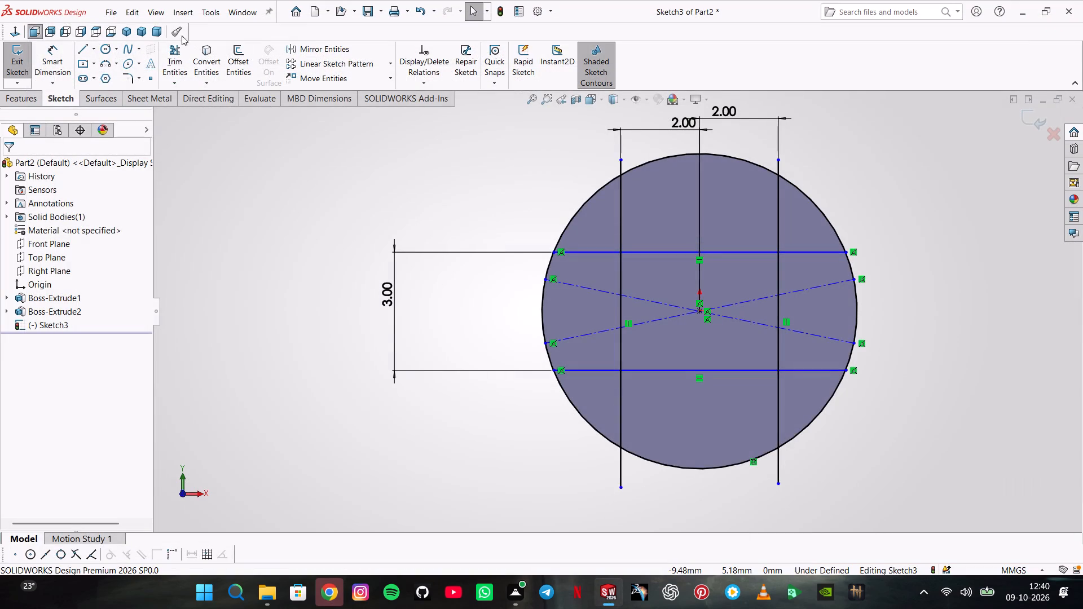
Trim both vertical lines back to the band's upper edge using the Trim to closest option.
click(174, 55)
click(619, 166)
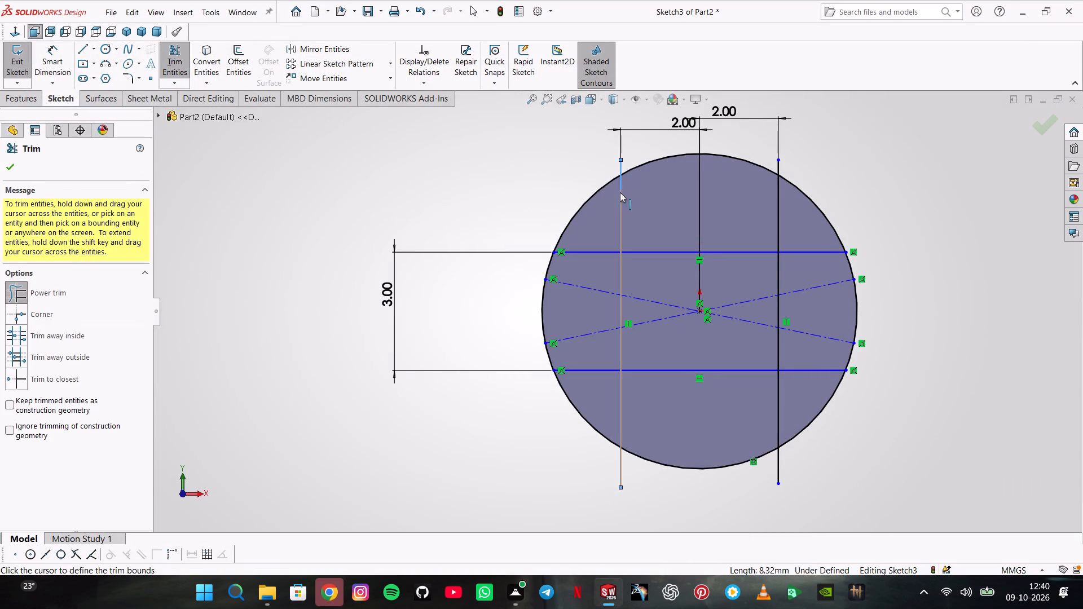
click(622, 195)
click(619, 213)
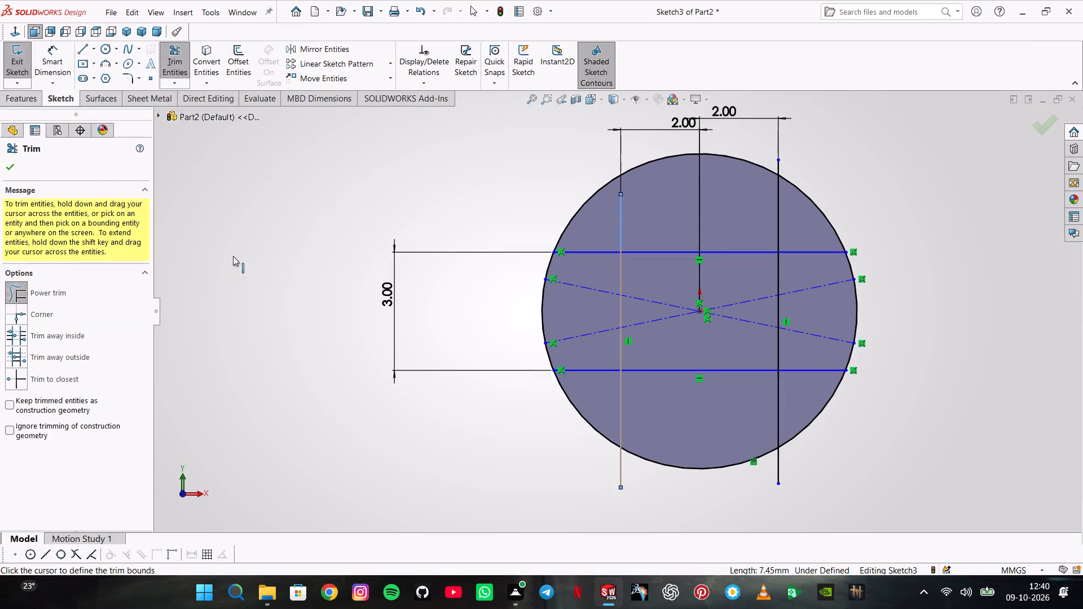
click(64, 376)
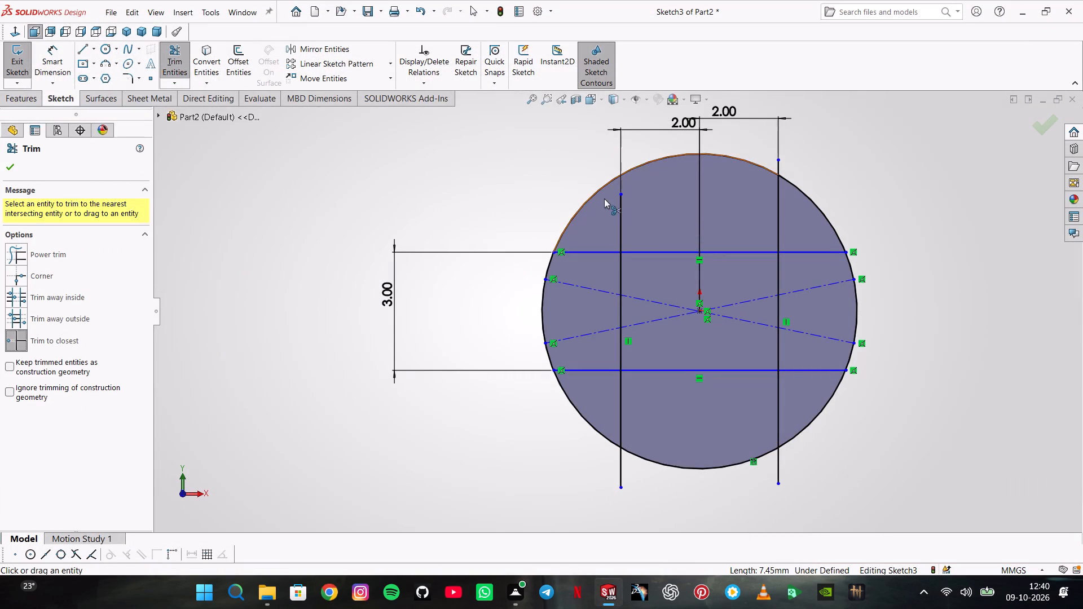
click(624, 209)
click(667, 246)
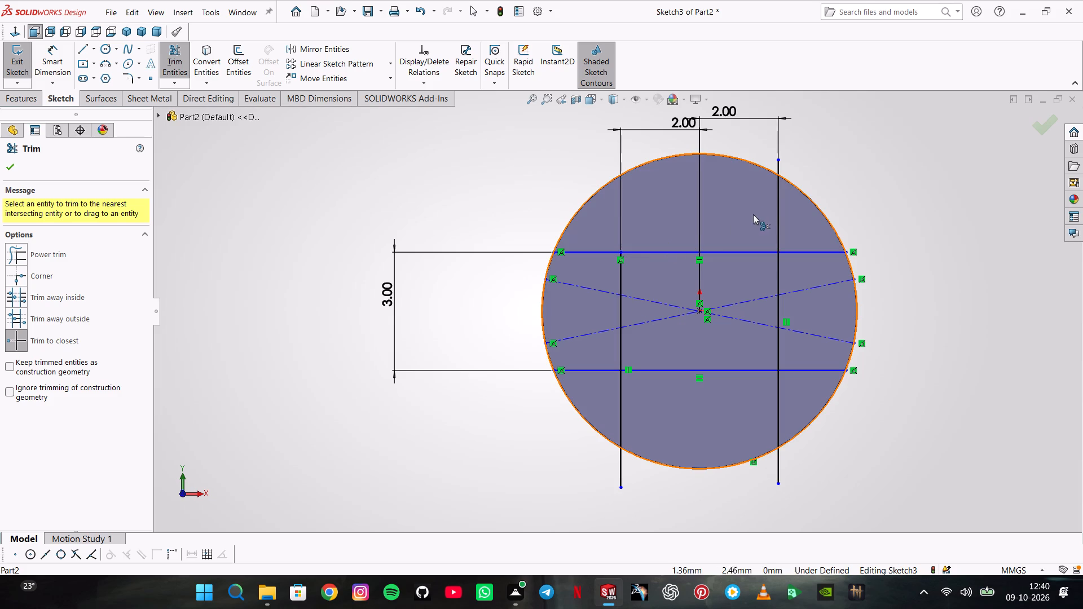
click(778, 190)
click(780, 163)
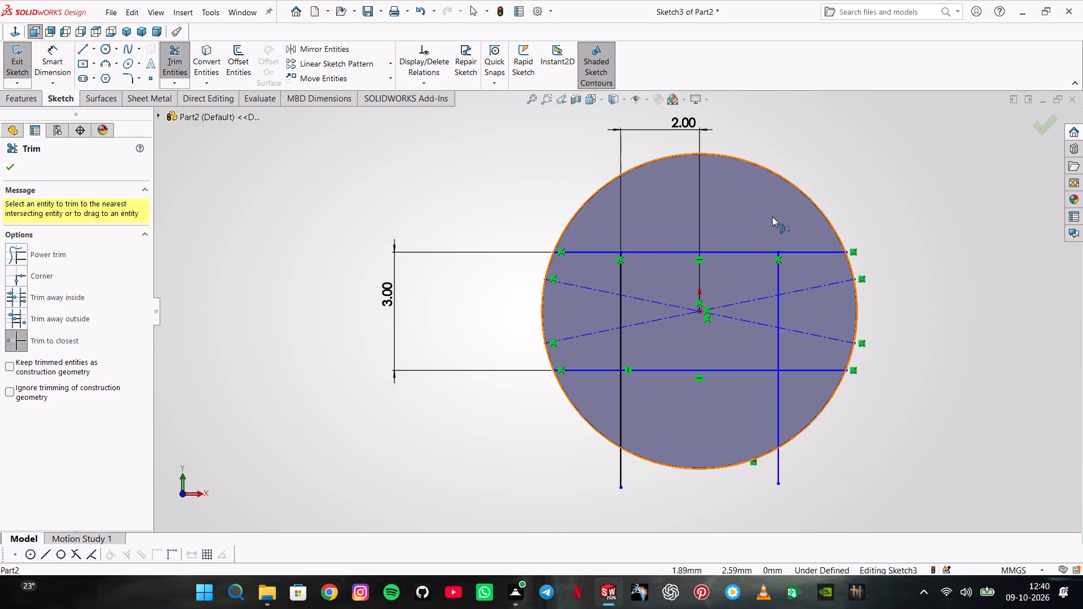
Trim the band edges between the vertical lines and the verticals' parts below the band, leaving one side notch profile on each side.
click(747, 250)
click(710, 371)
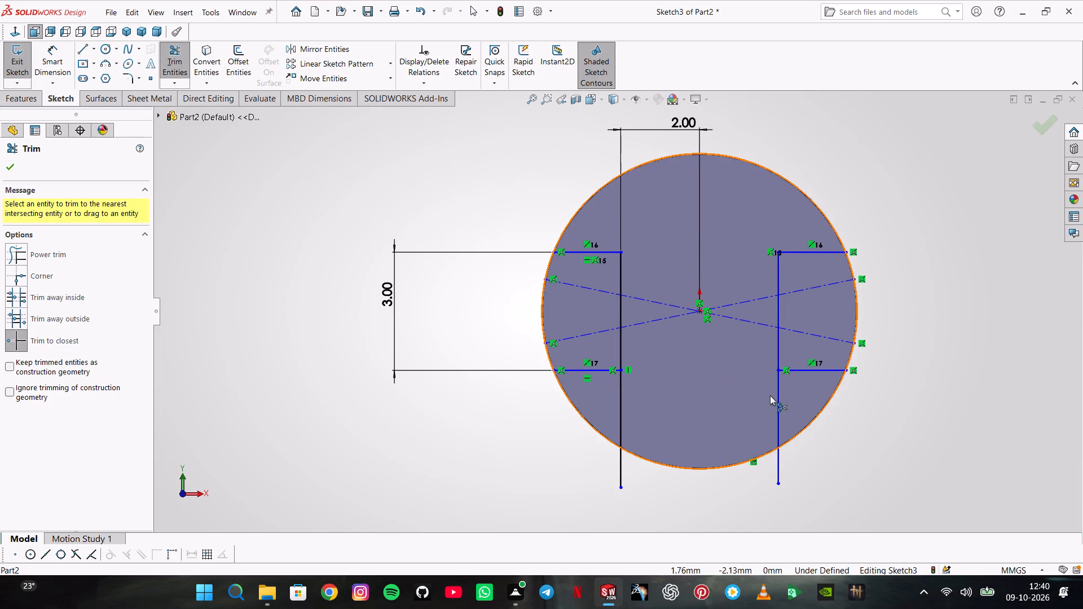
click(775, 396)
click(619, 424)
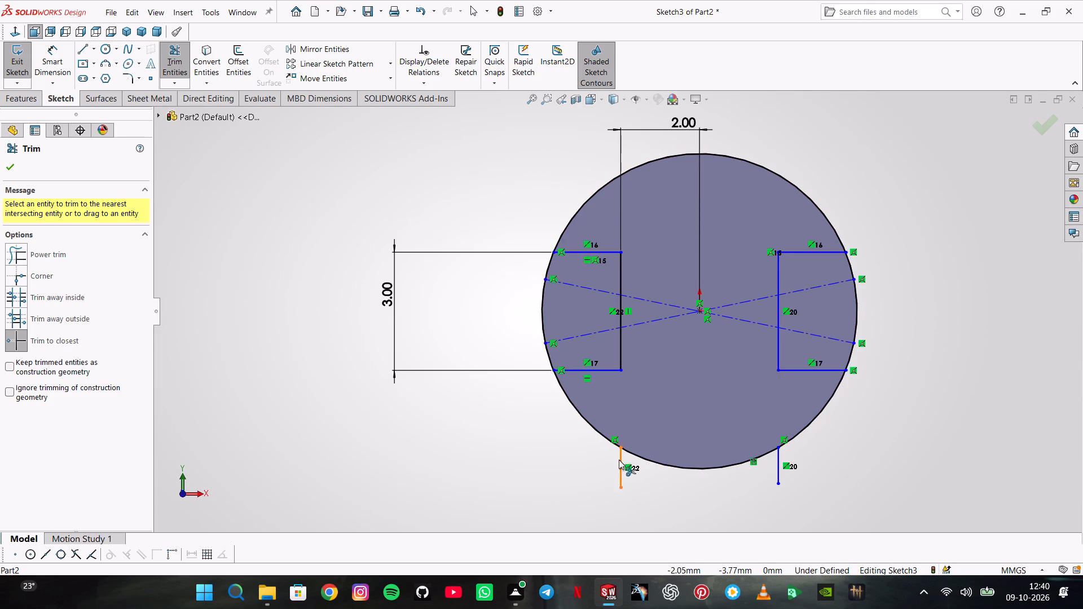
click(619, 460)
click(779, 468)
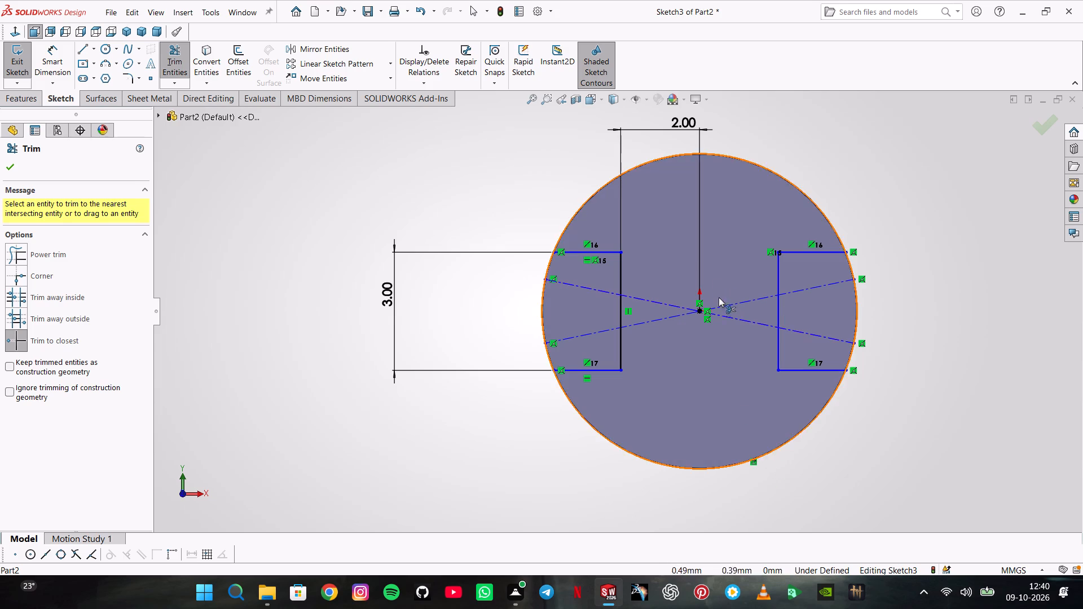
click(11, 171)
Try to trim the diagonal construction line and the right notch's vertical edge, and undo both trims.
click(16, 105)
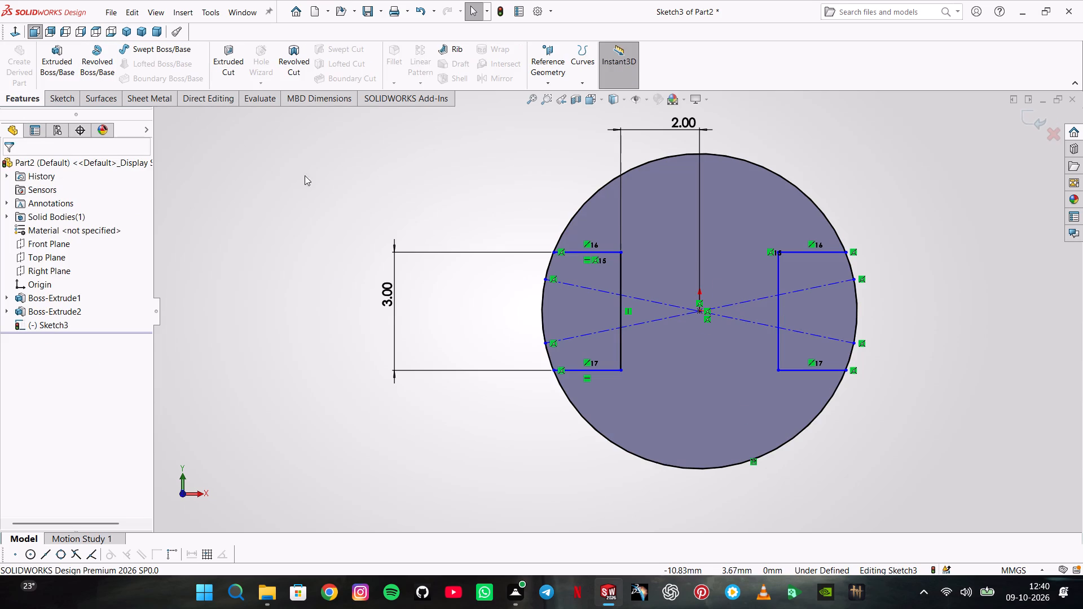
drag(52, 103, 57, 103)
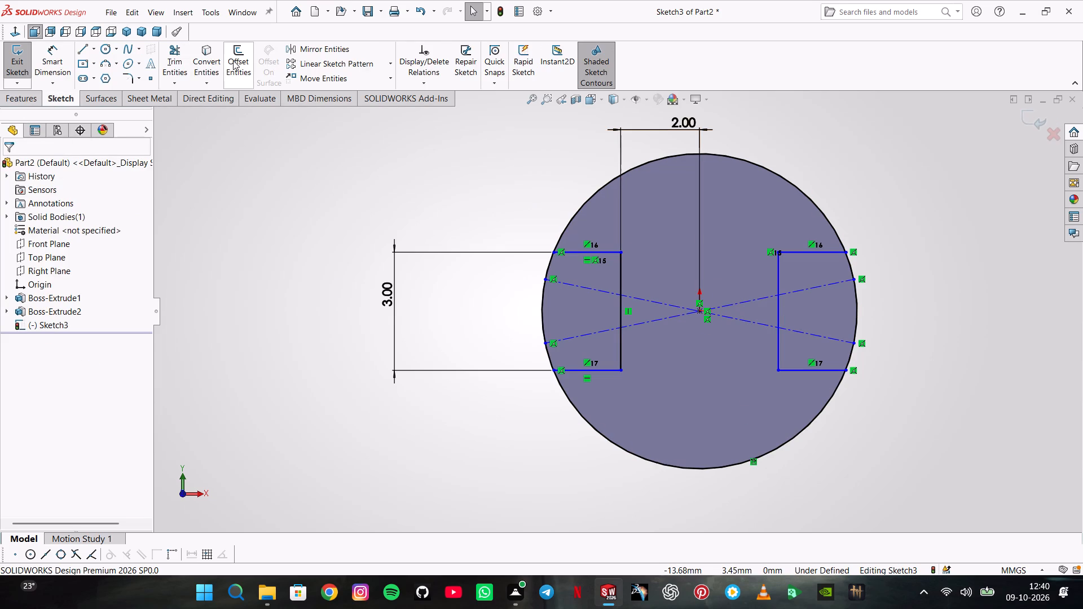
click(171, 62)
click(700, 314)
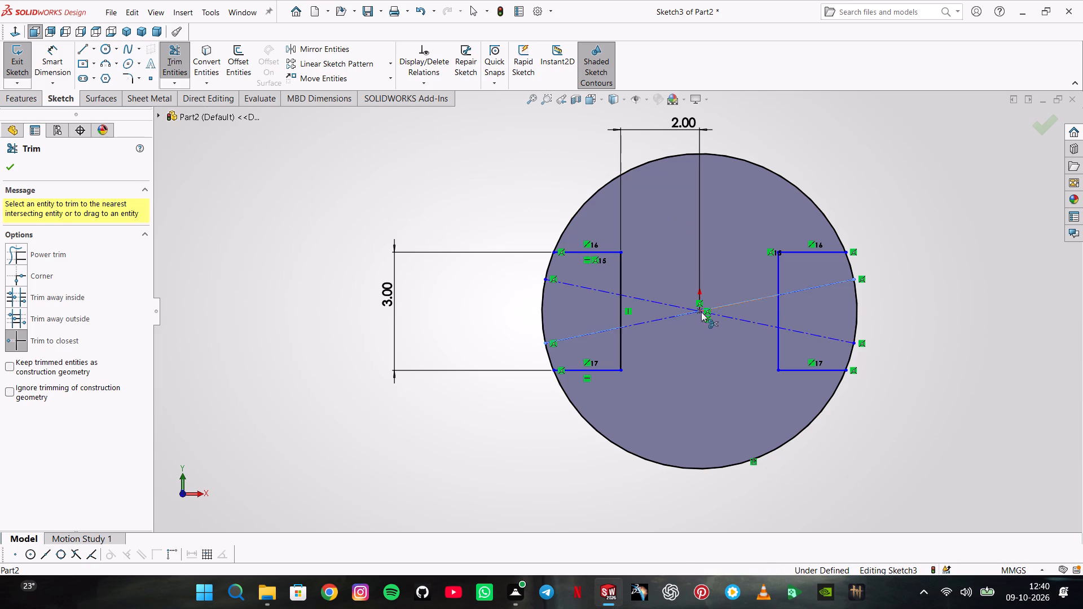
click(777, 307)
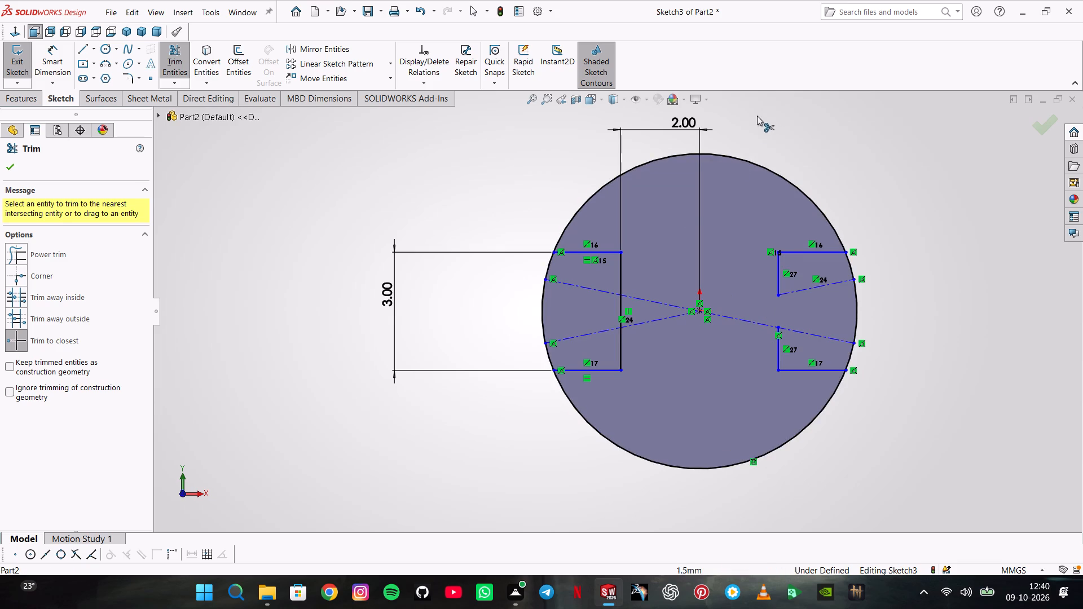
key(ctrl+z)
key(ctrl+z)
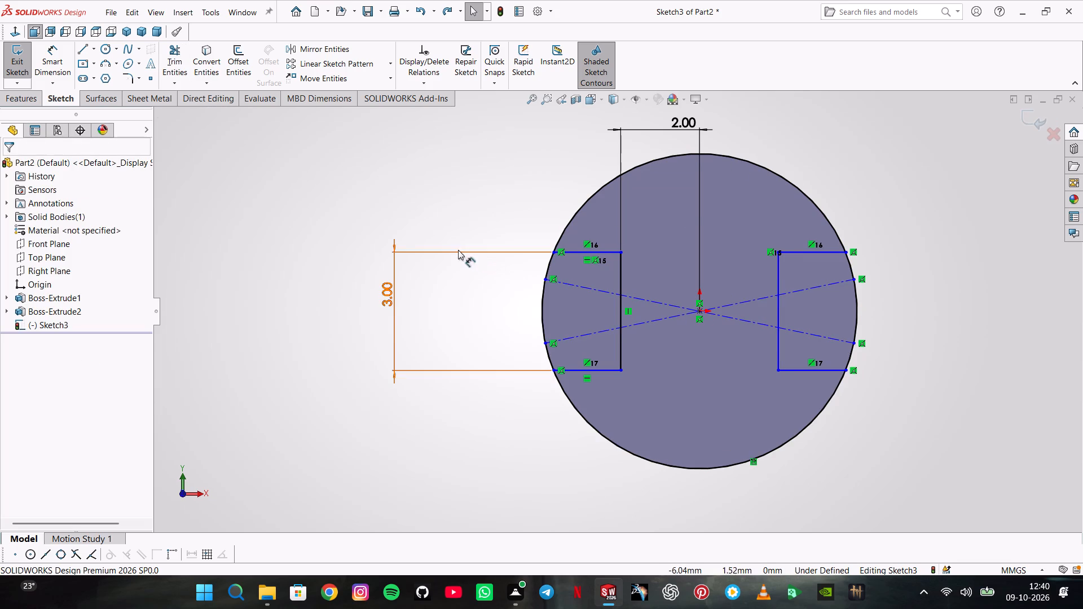
Dimension the right notch's vertical edge 2 mm from the circle's centre point.
click(63, 57)
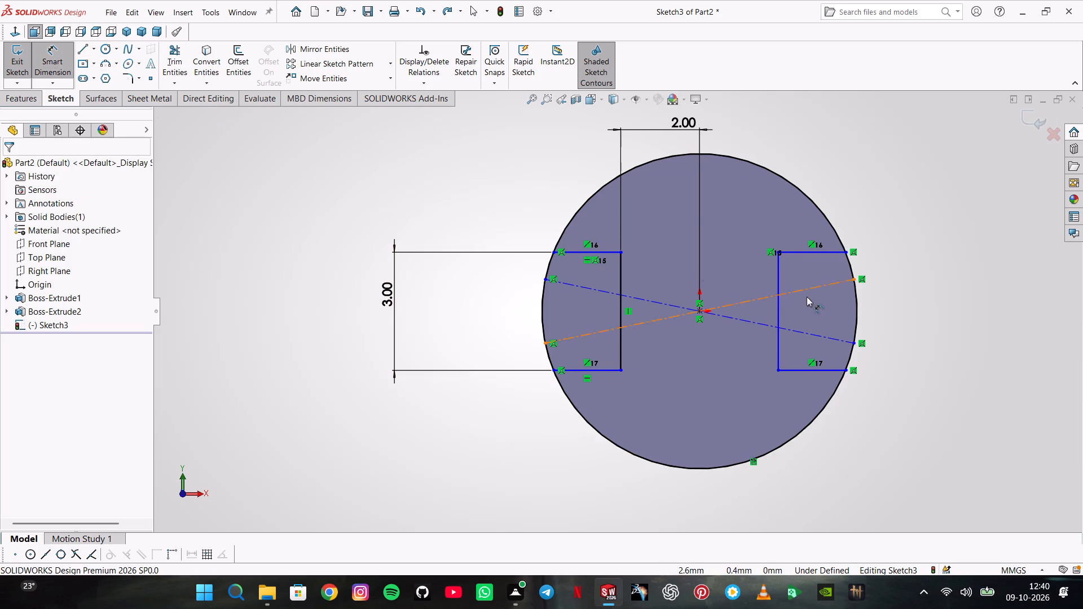
click(702, 312)
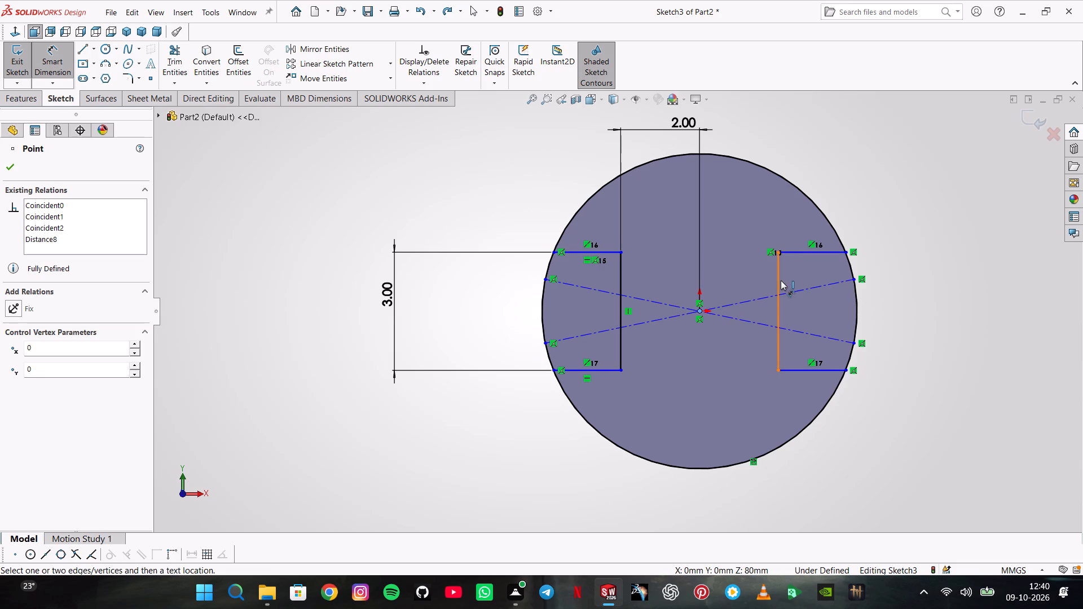
click(781, 280)
click(777, 141)
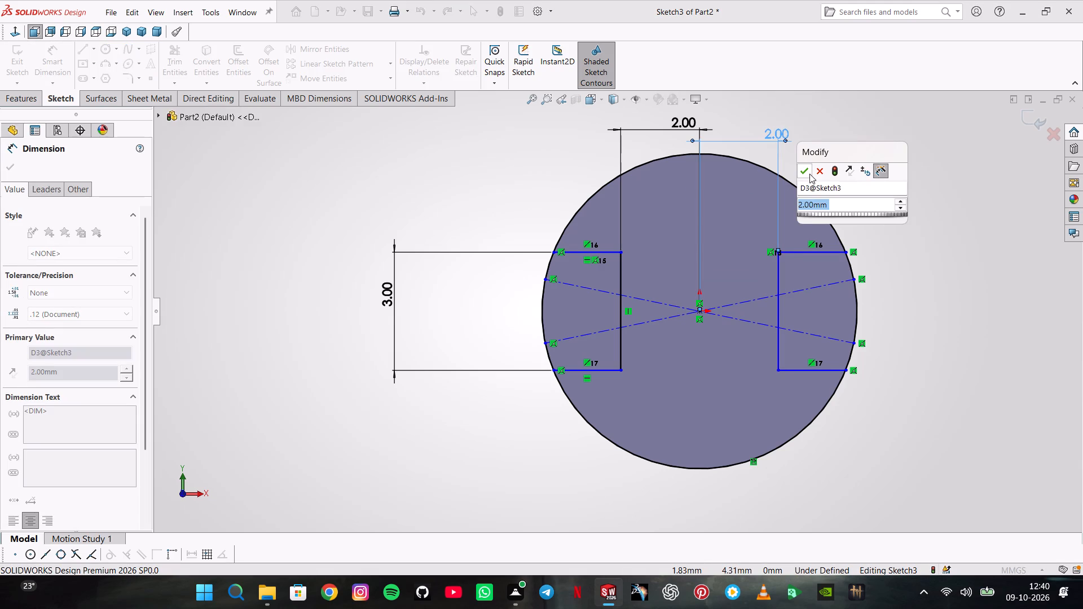
click(809, 174)
Cut both side notch regions into the bar's cylindrical end with a Blind Extruded Cut 11 mm deep.
click(41, 96)
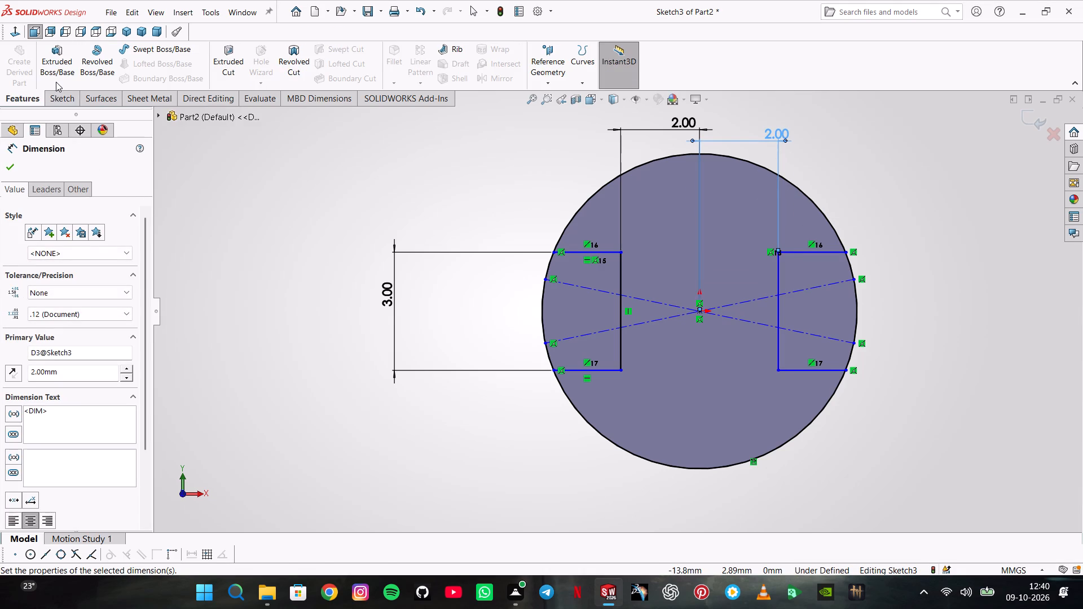
click(230, 64)
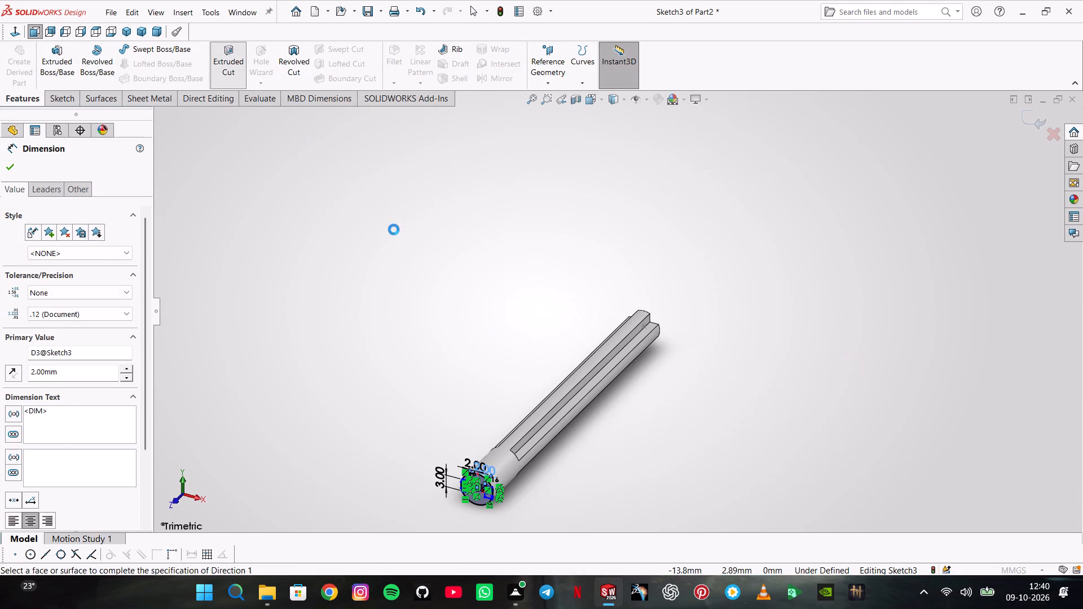
key(1)
key(1)
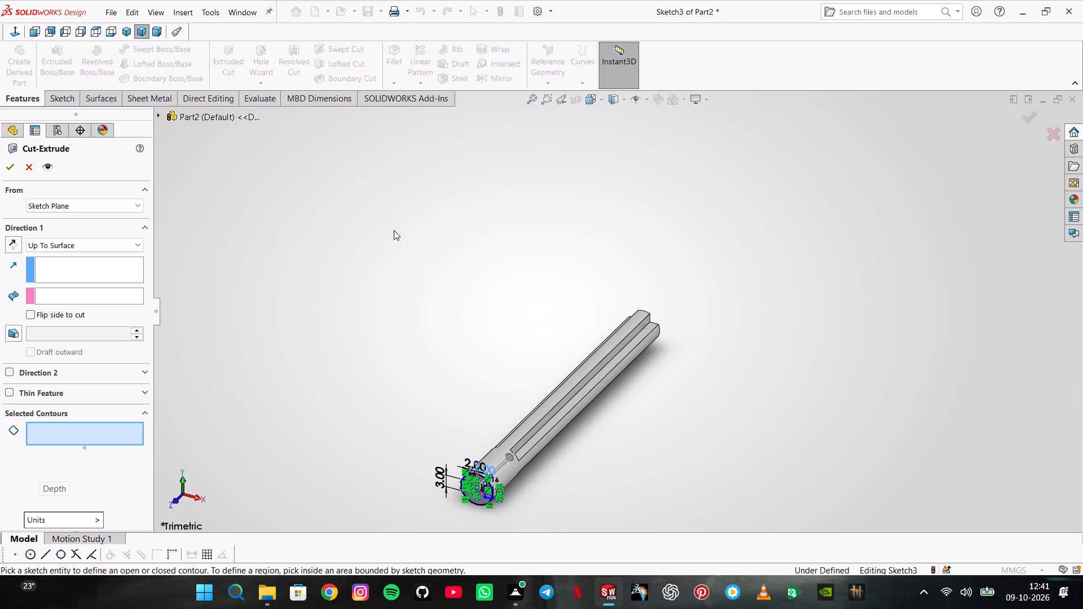
click(84, 246)
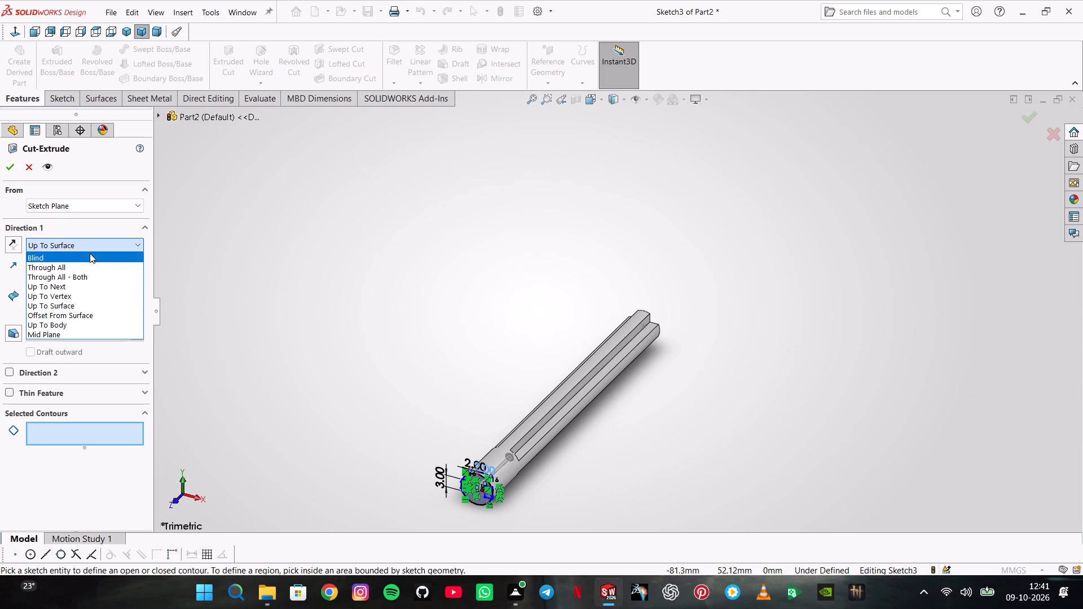
click(96, 258)
scroll(471, 455, down, 5)
middle_drag(508, 508, 514, 460)
scroll(569, 309, down, 5)
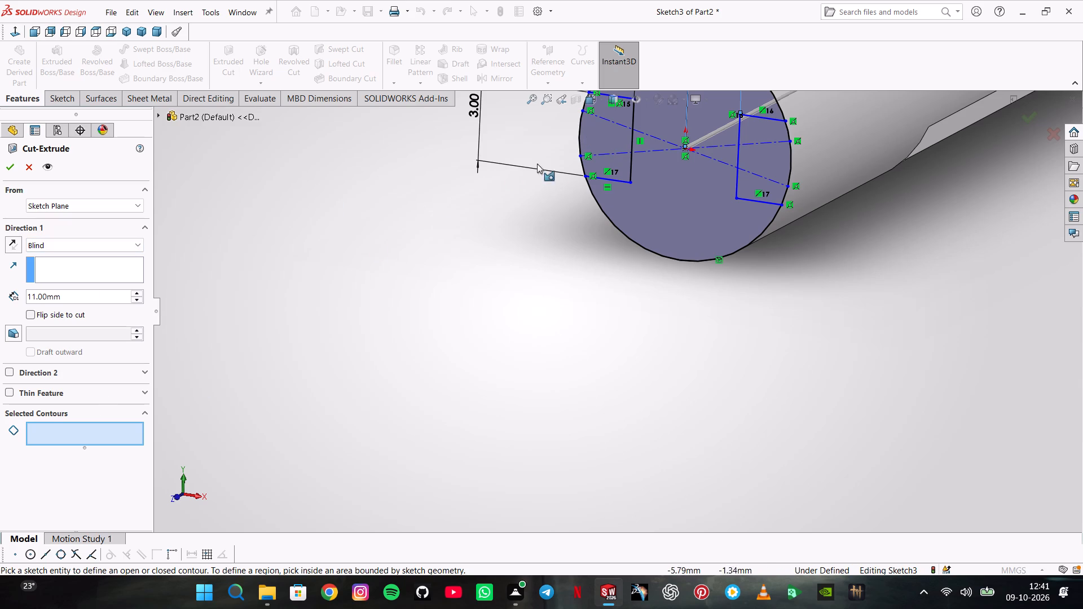
scroll(545, 164, down, 3)
click(693, 135)
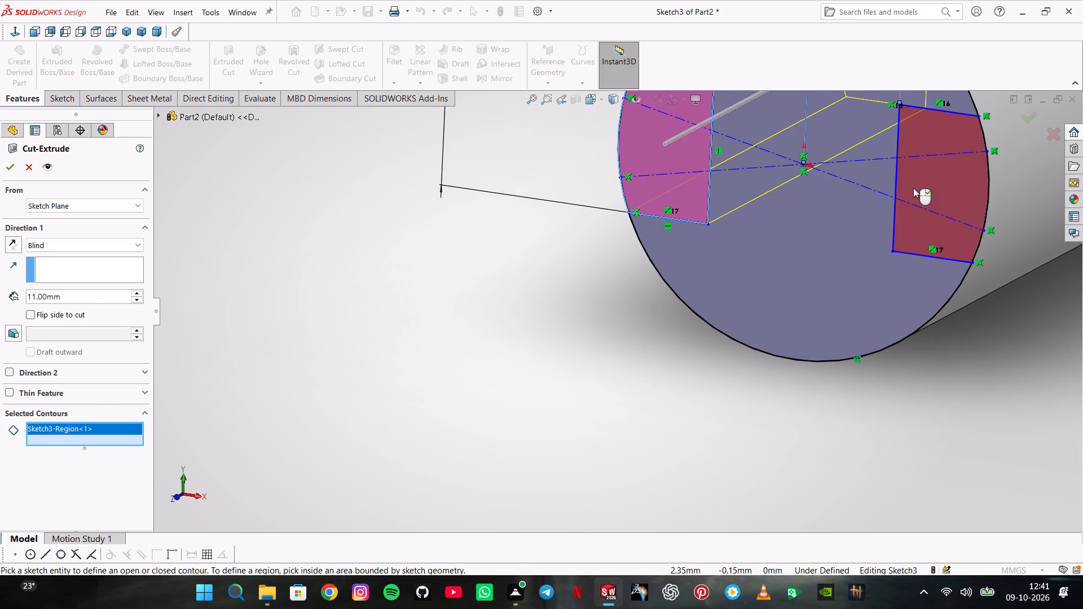
click(914, 188)
scroll(547, 221, up, 3)
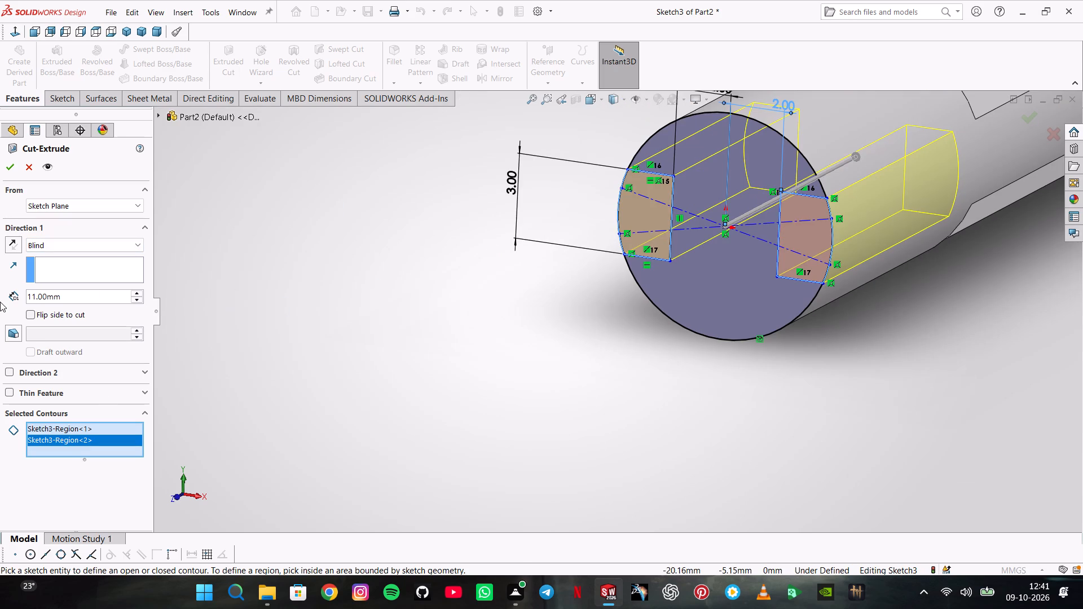
click(6, 169)
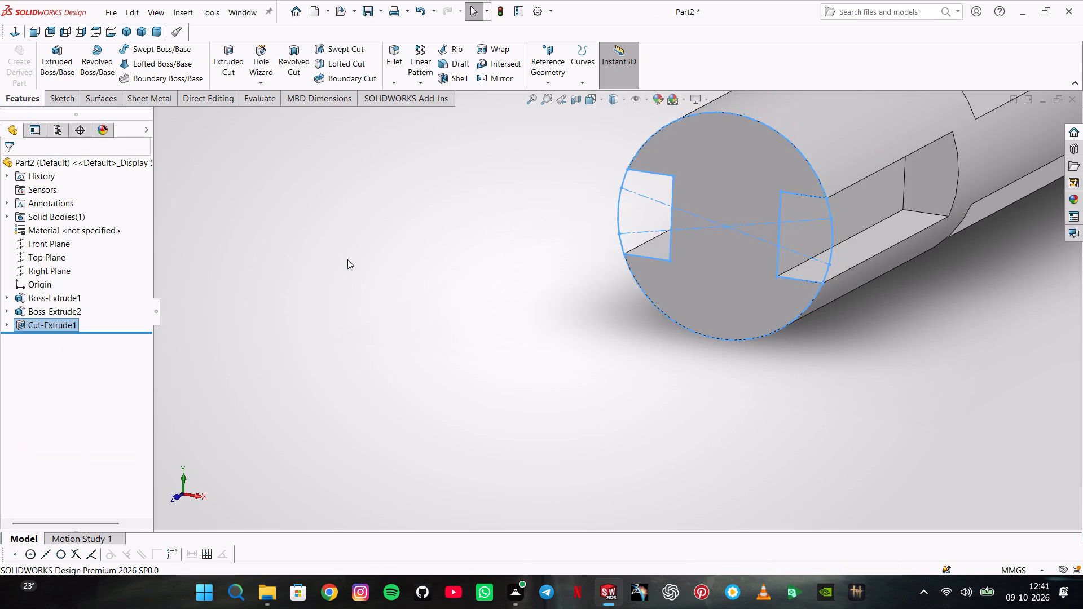
Edit the notch cut's sketch, setting both notches' vertical edges 3 mm from the circle's centre, and rebuild the cut.
click(347, 259)
middle_drag(359, 260, 324, 265)
scroll(324, 265, up, 1)
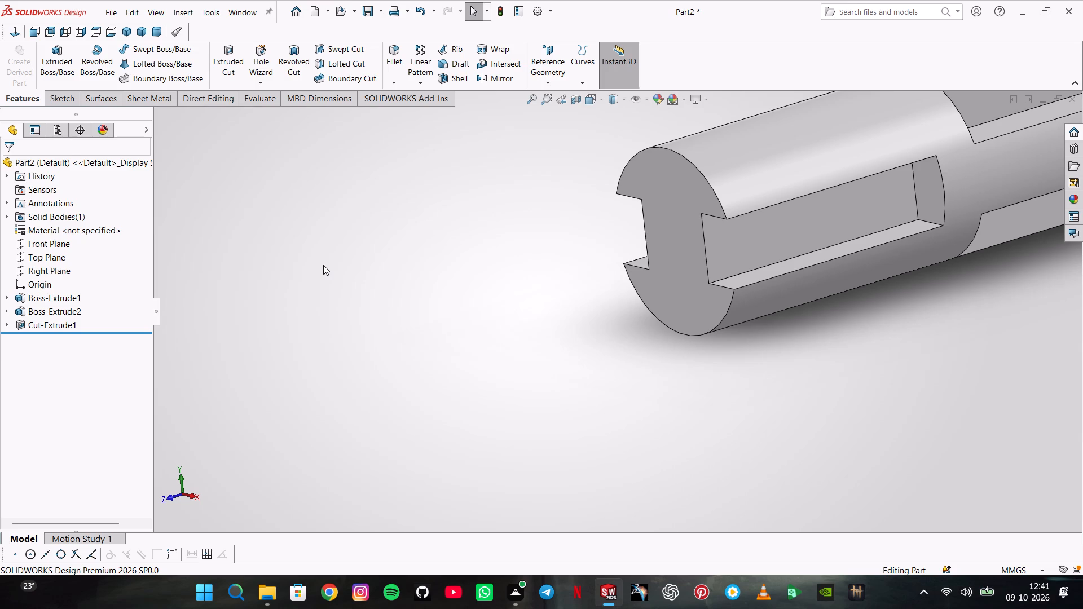
right_click(52, 329)
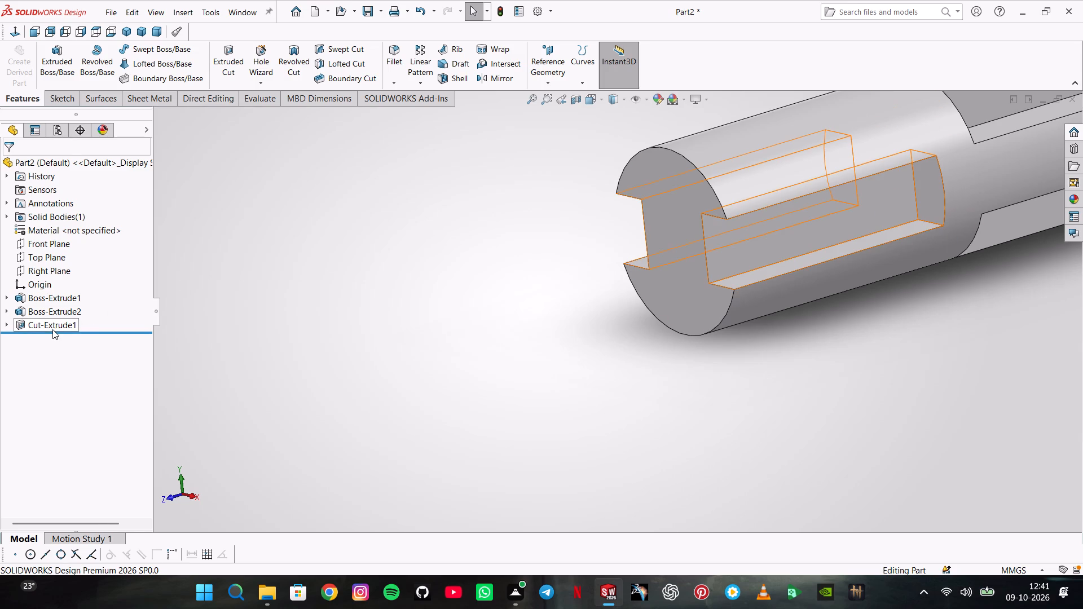
click(78, 296)
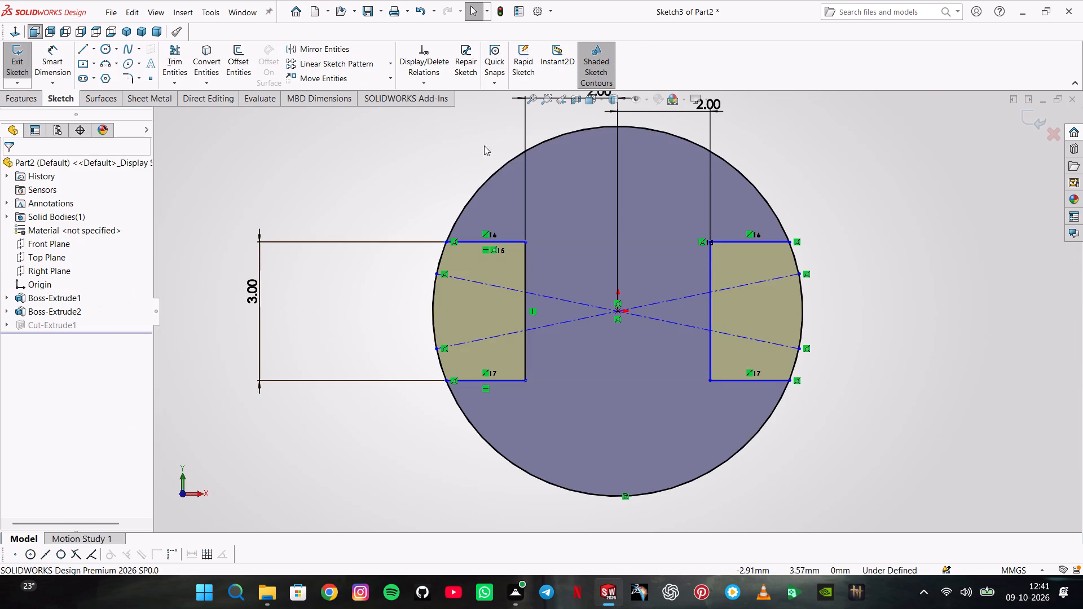
scroll(561, 166, up, 2)
double_click(611, 157)
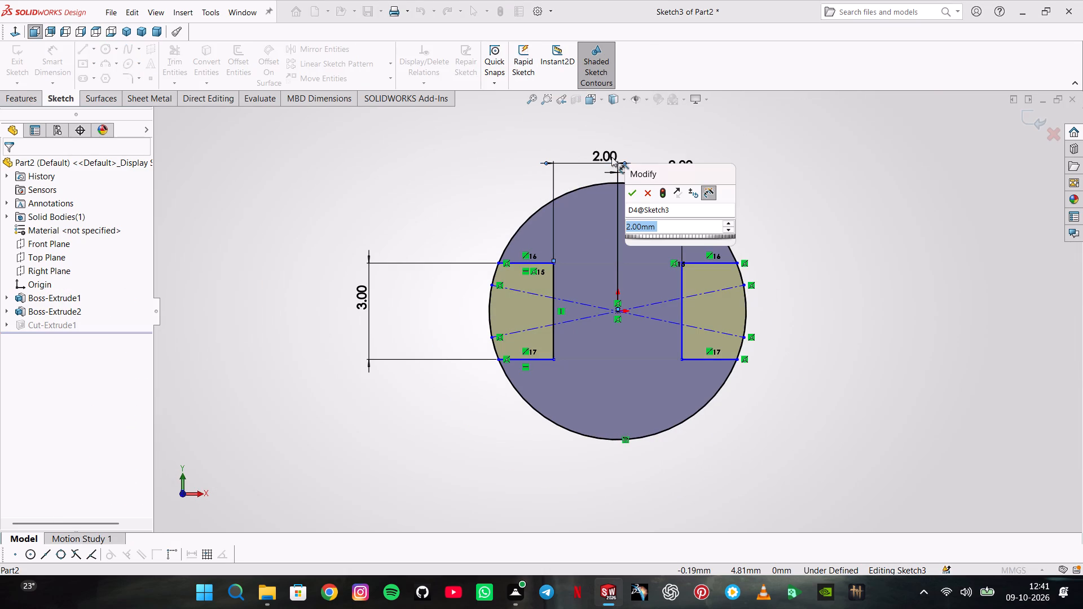
key(3)
key(Return)
double_click(677, 160)
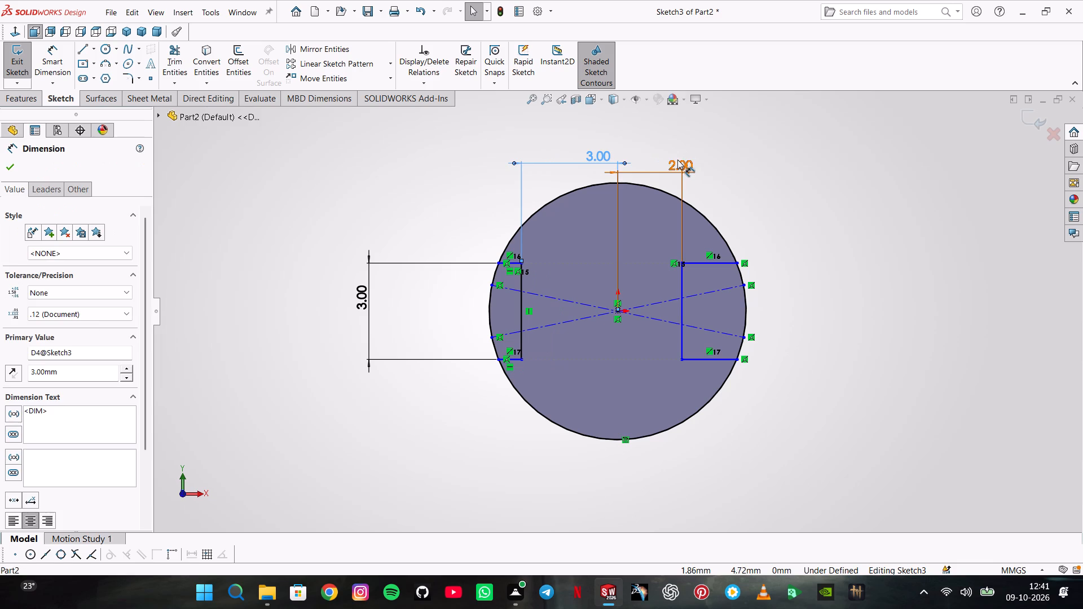
key(3)
key(Return)
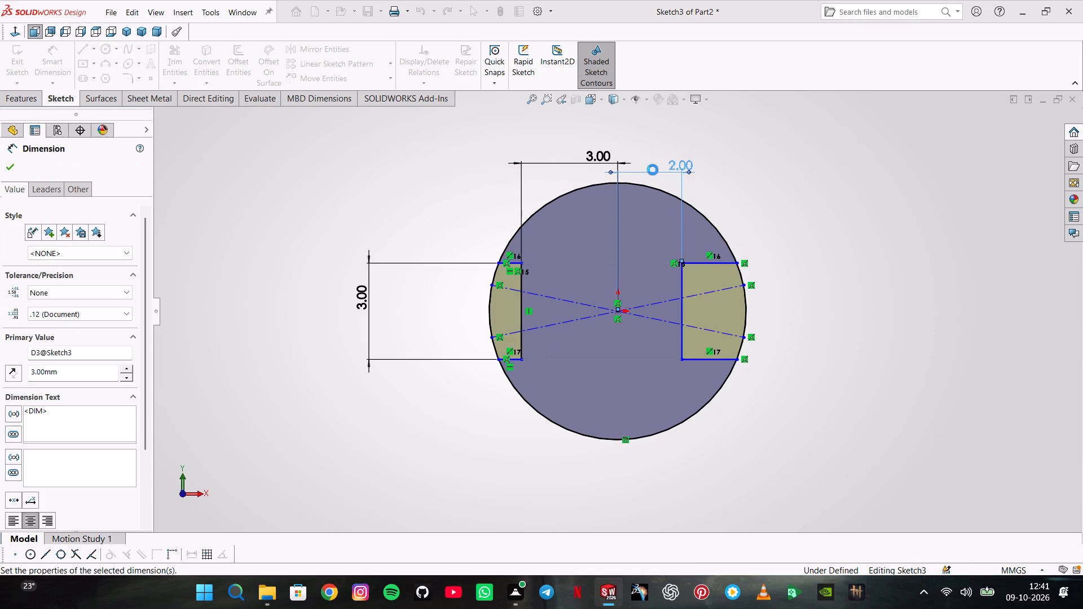
click(17, 166)
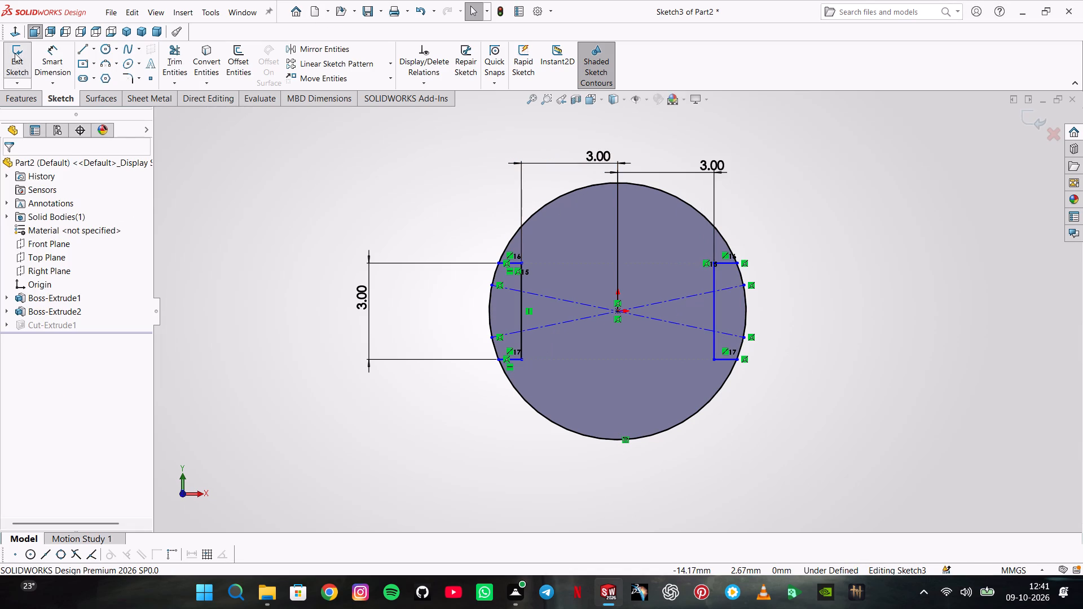
click(15, 53)
Start a sketch on the flat inner face of the side notch and draw a circle of about 1.72 mm radius on it.
click(342, 236)
middle_drag(342, 241, 323, 259)
scroll(323, 259, up, 2)
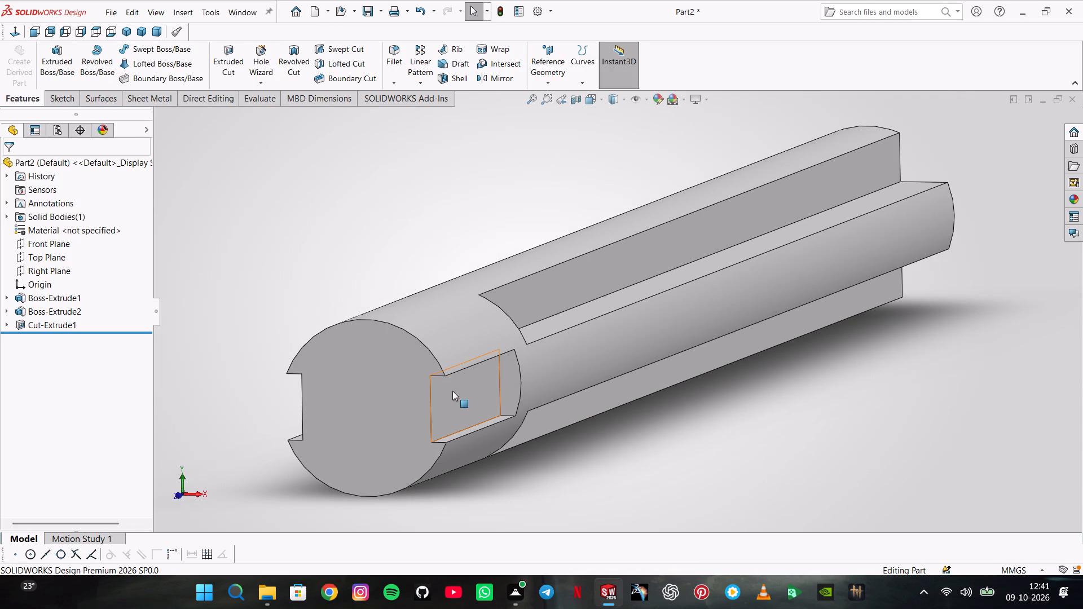
click(452, 391)
click(508, 357)
scroll(437, 290, down, 2)
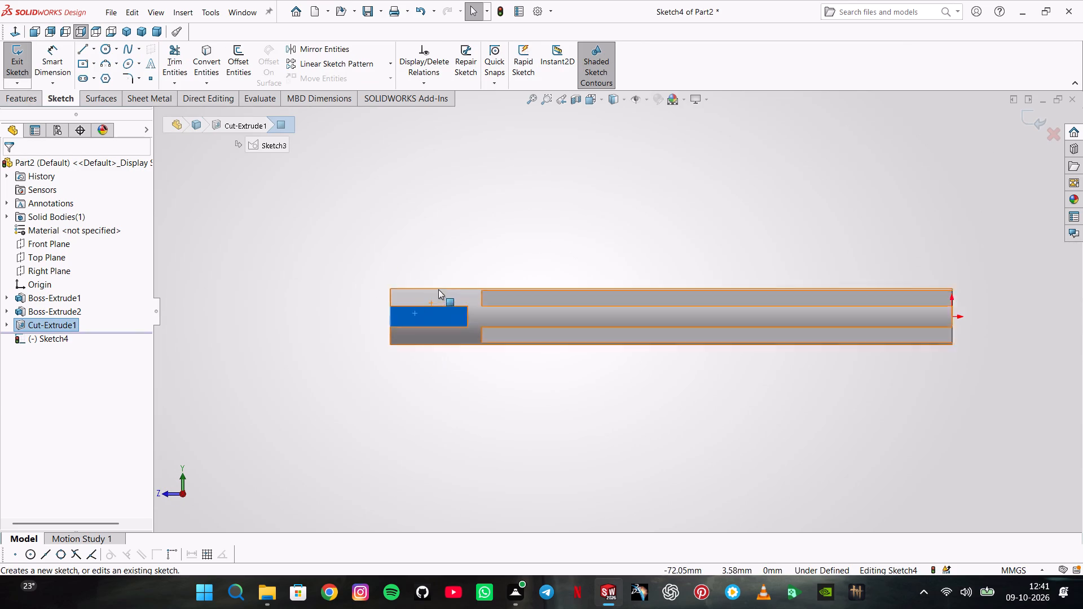
scroll(438, 289, down, 5)
click(104, 56)
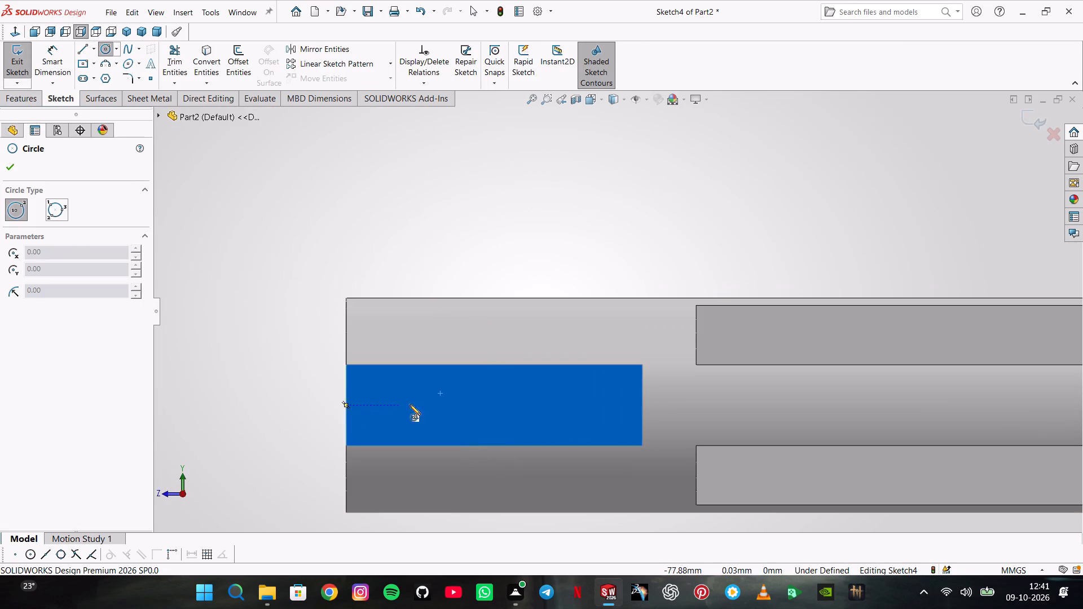
click(489, 409)
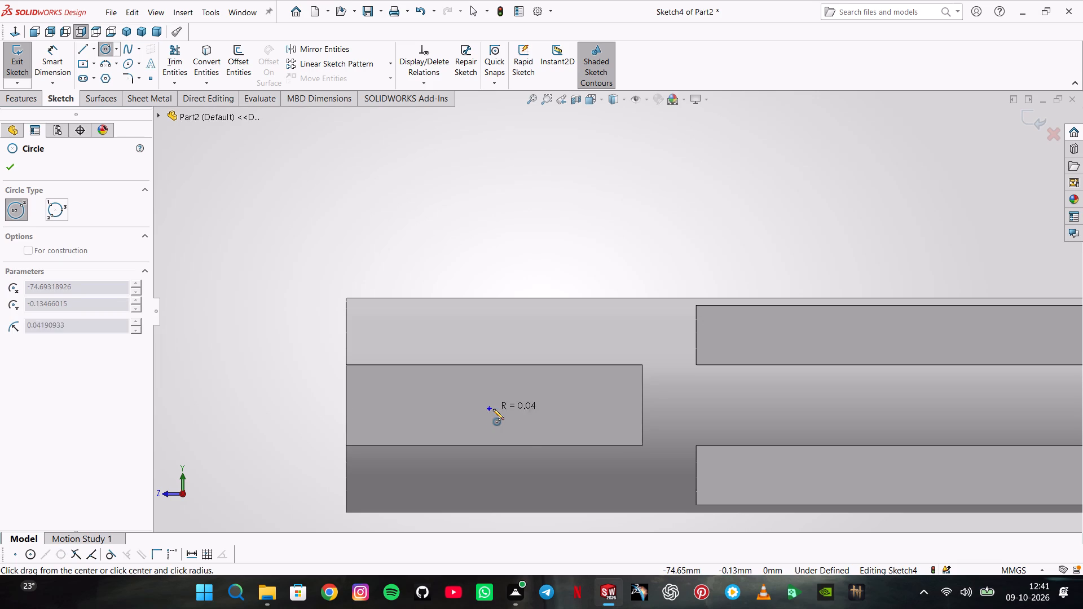
click(522, 441)
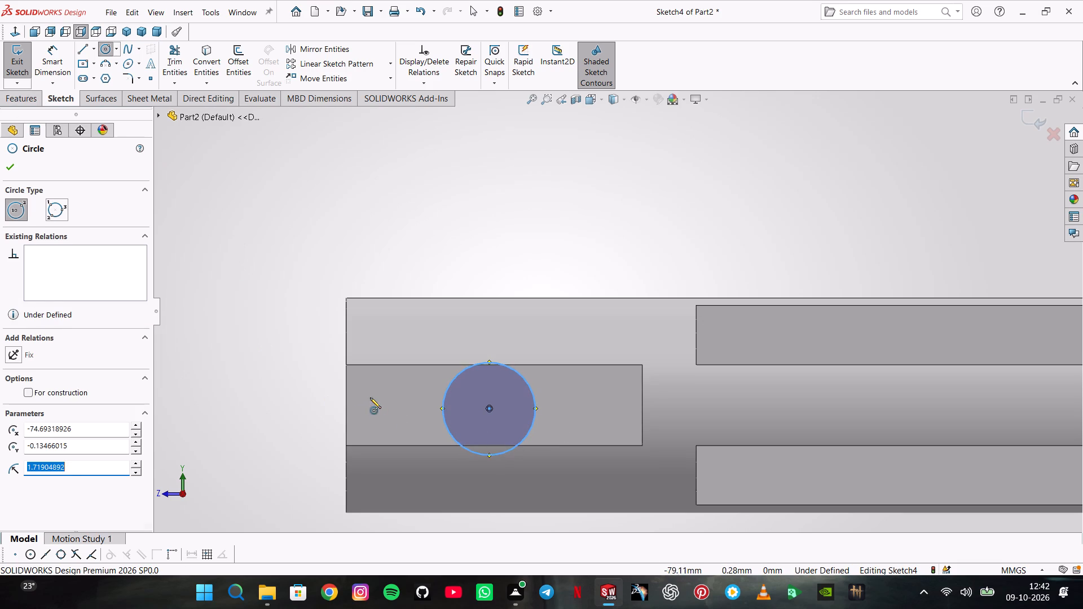
key(Escape)
Dimension the circle's centre point 5 mm from the end edge of the notch face.
click(59, 54)
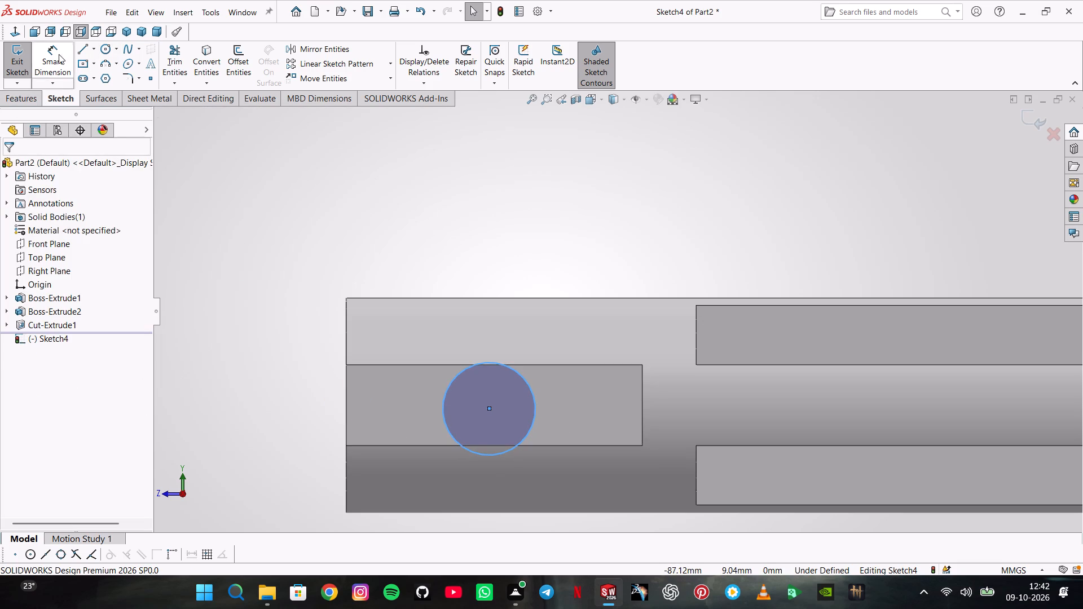
ctrl+click(488, 408)
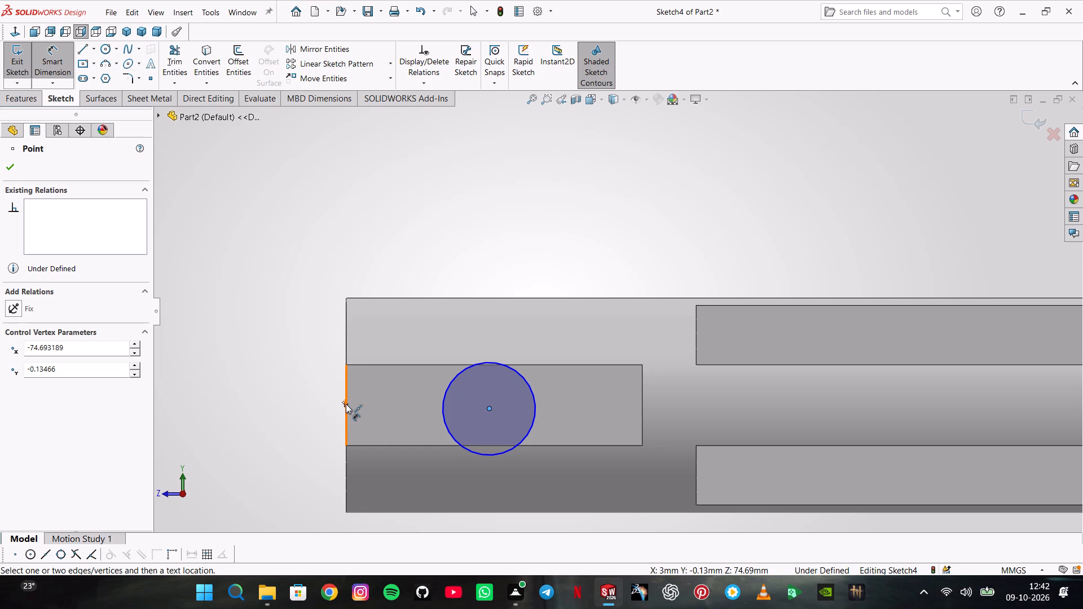
ctrl+scroll(353, 400, down, 6)
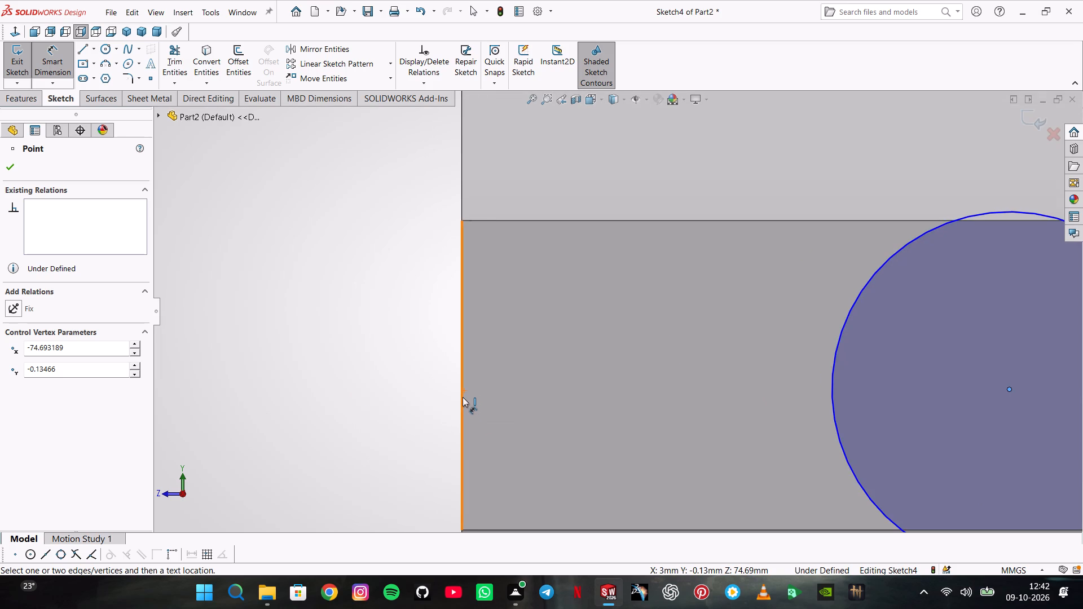
ctrl+click(463, 376)
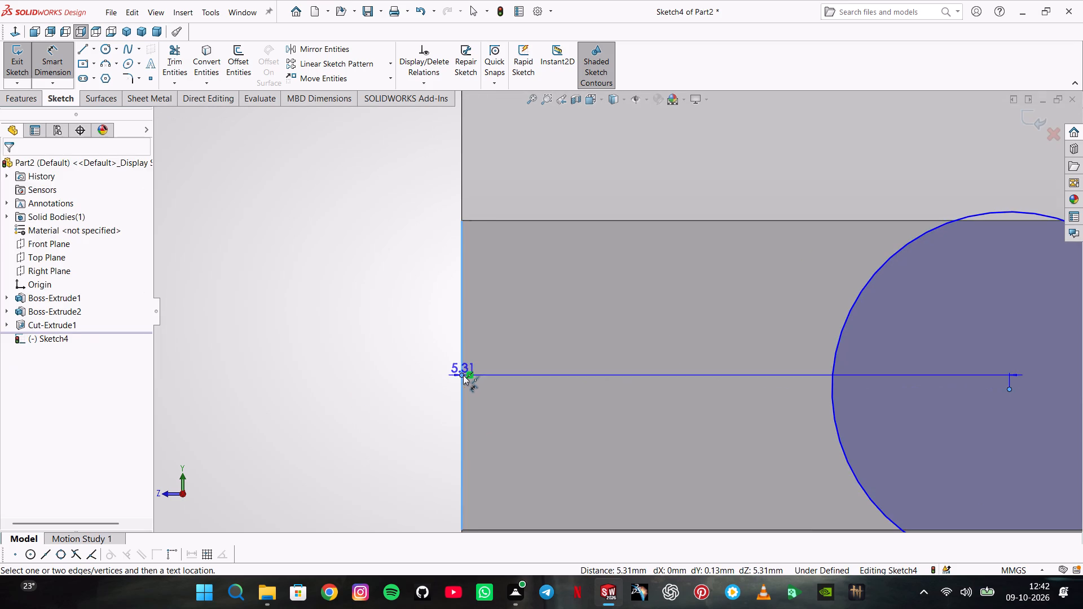
scroll(620, 330, up, 4)
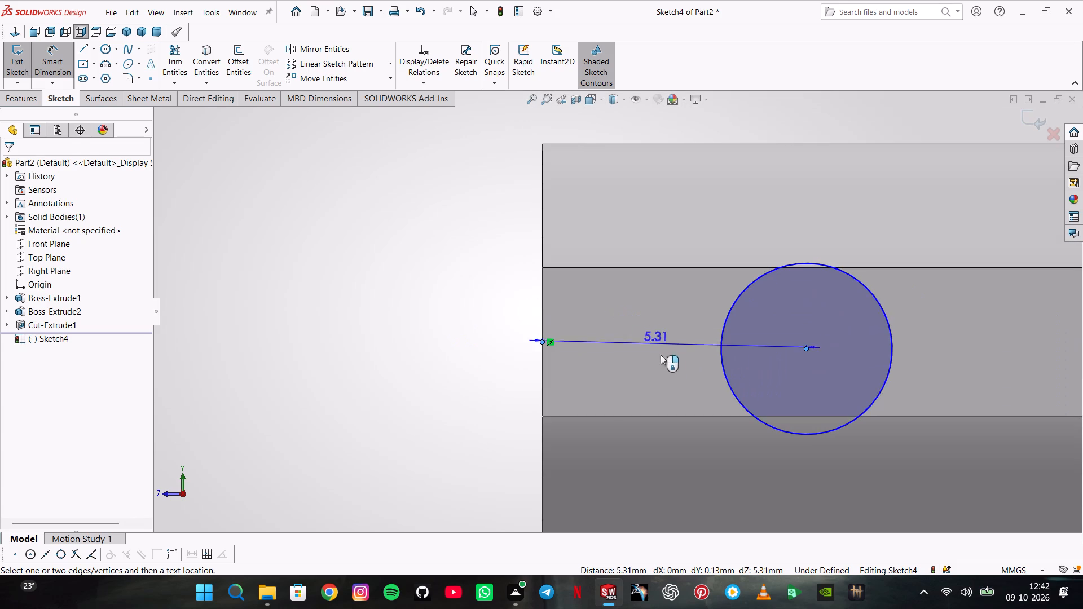
scroll(661, 441, up, 1)
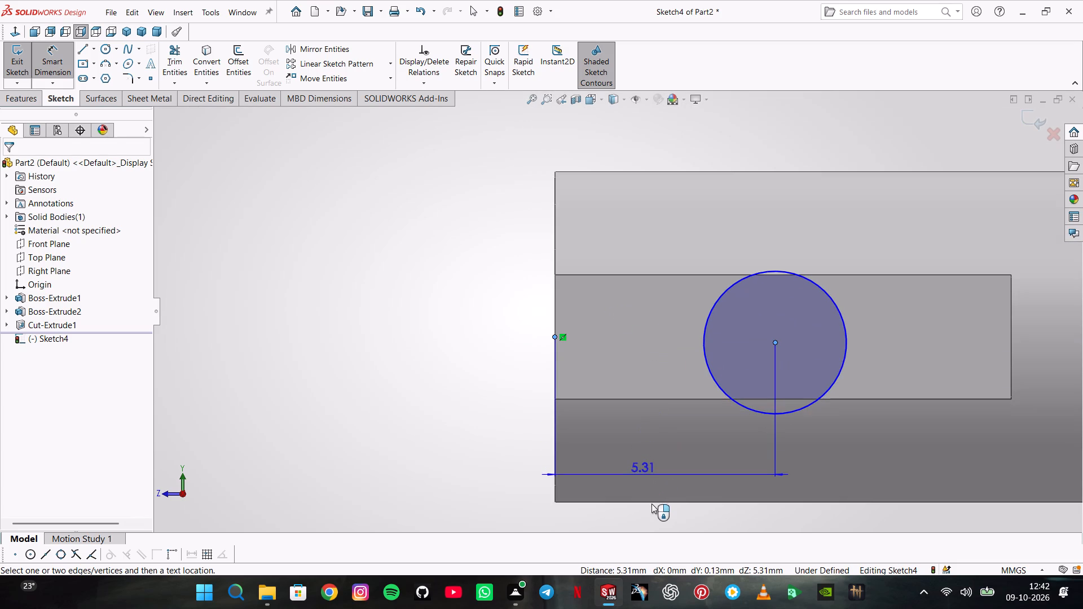
scroll(653, 506, up, 2)
click(661, 492)
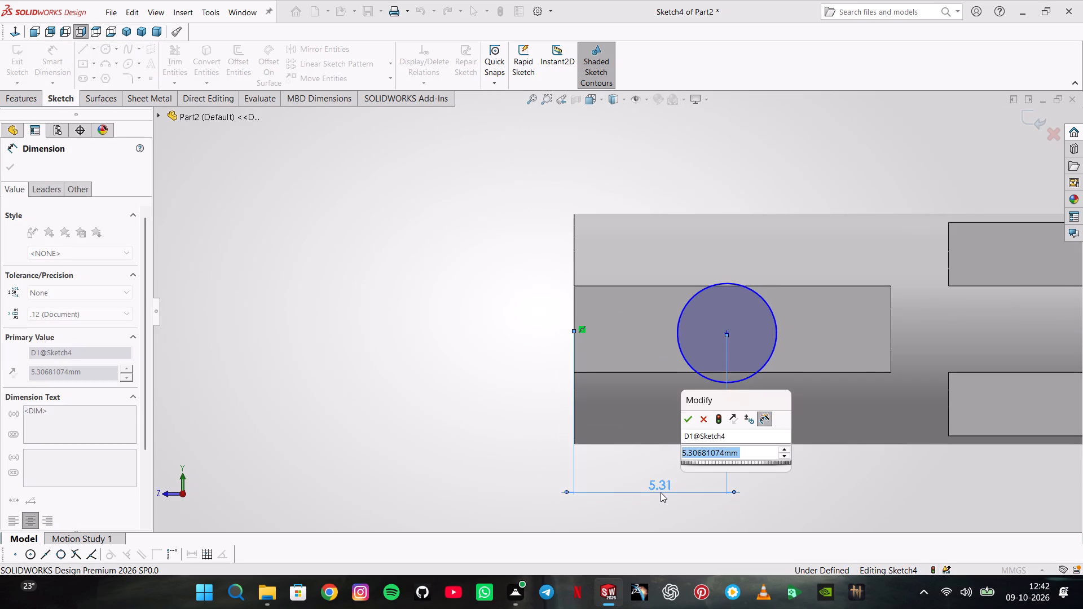
key(5)
key(Return)
Dimension the circle's diameter as 3 mm.
click(672, 350)
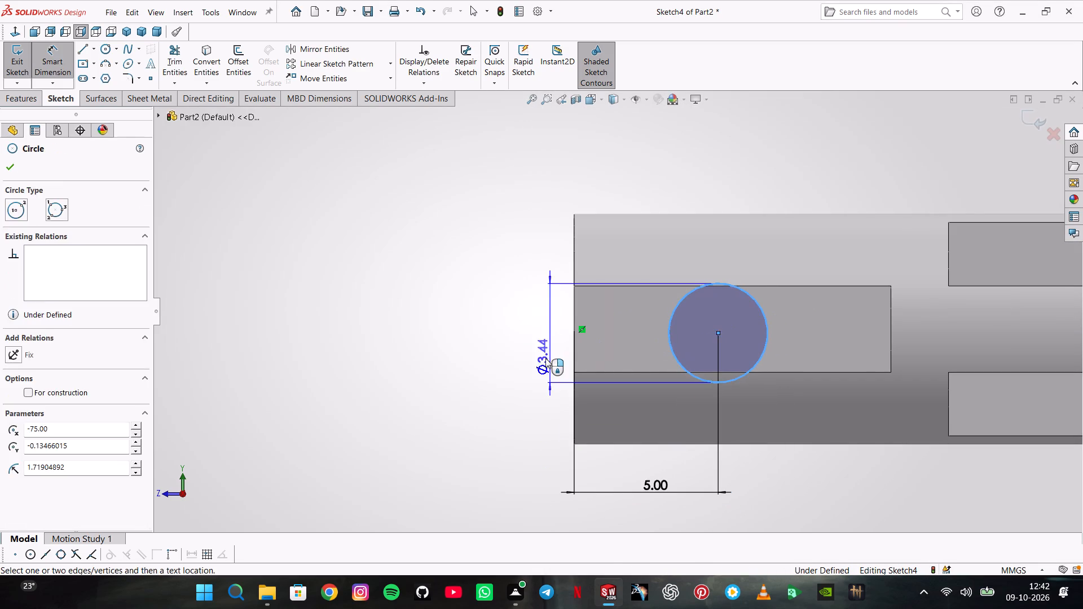
click(545, 358)
key(3)
key(Return)
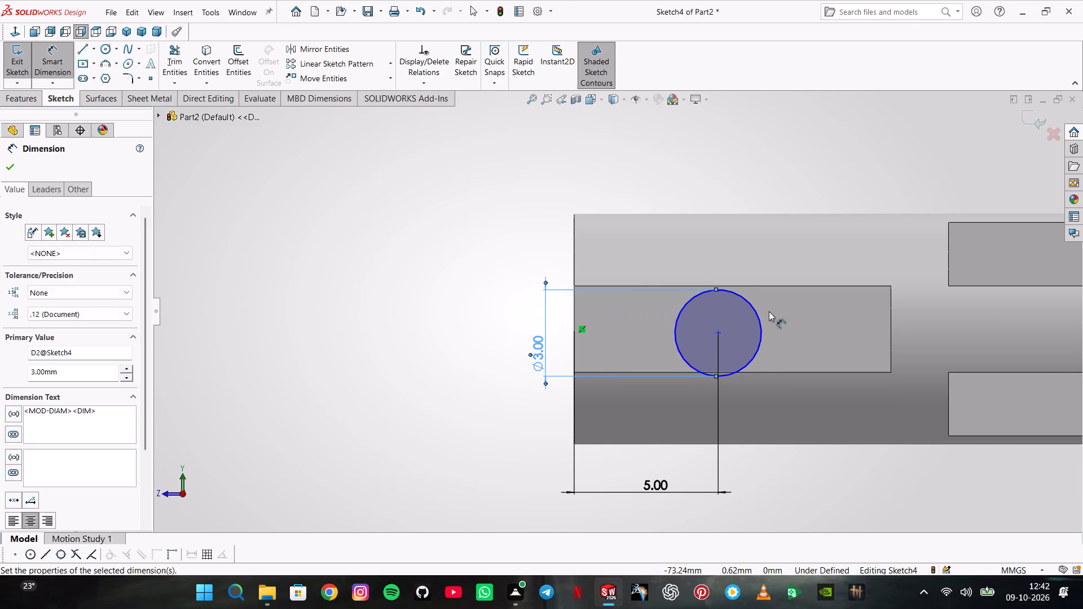
key(Escape)
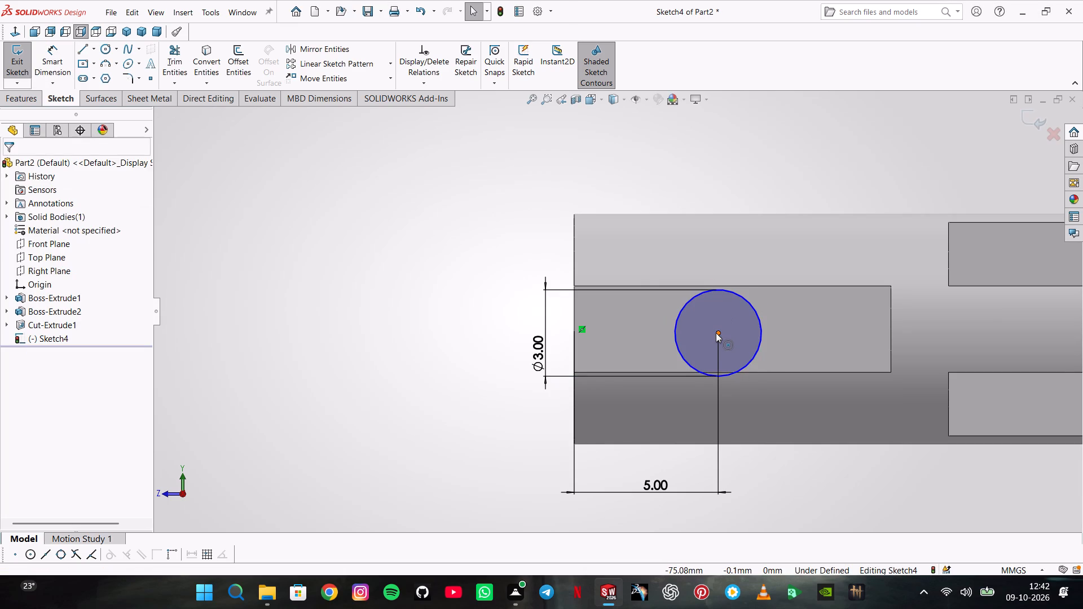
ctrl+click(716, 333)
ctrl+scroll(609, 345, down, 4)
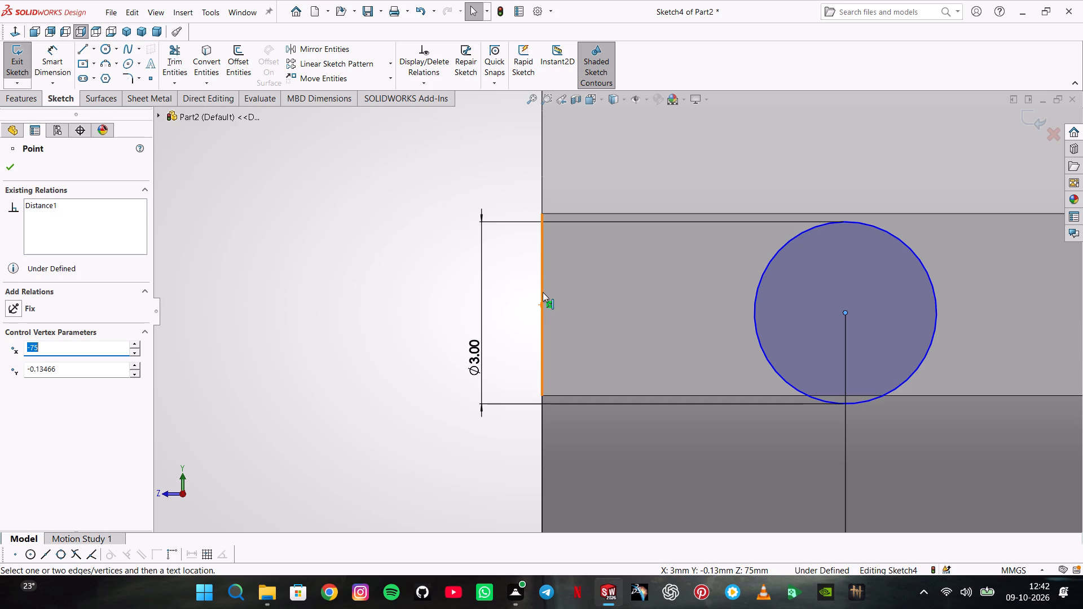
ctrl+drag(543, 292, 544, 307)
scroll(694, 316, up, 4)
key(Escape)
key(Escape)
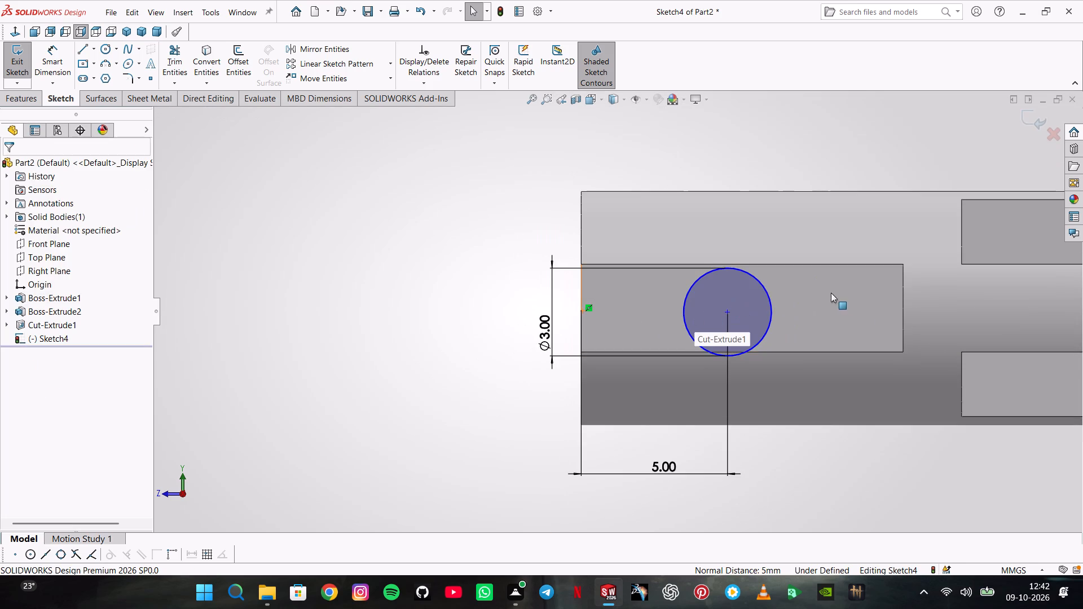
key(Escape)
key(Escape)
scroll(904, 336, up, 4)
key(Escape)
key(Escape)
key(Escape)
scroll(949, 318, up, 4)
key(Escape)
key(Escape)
Make the 3 mm circle's centre point horizontal with the origin using a Horizontal relation.
scroll(1037, 320, up, 3)
scroll(916, 314, down, 5)
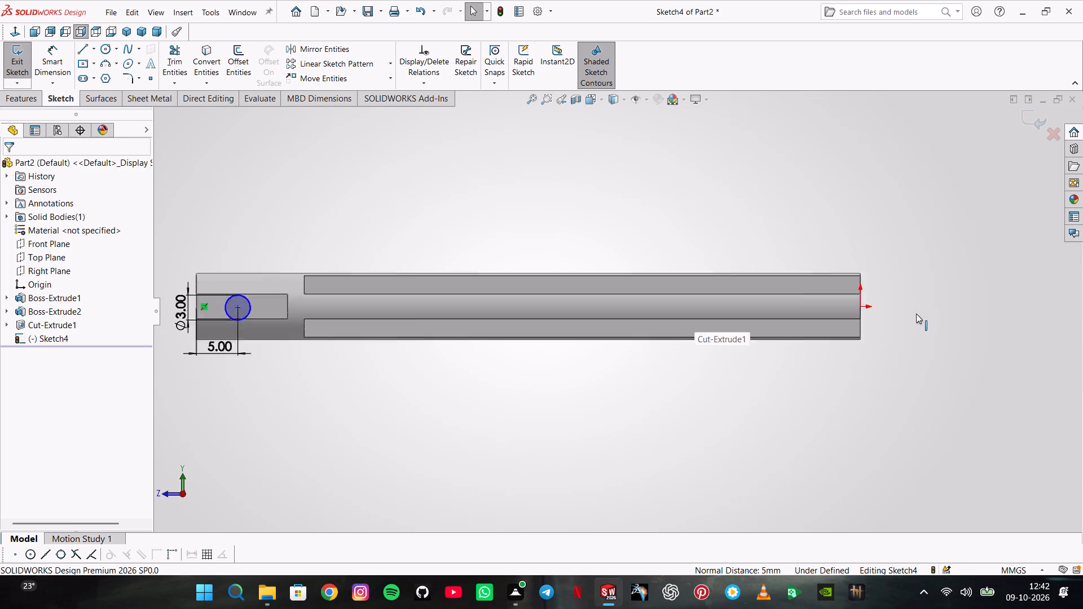
scroll(916, 314, down, 1)
ctrl+click(800, 303)
ctrl+scroll(541, 334, up, 6)
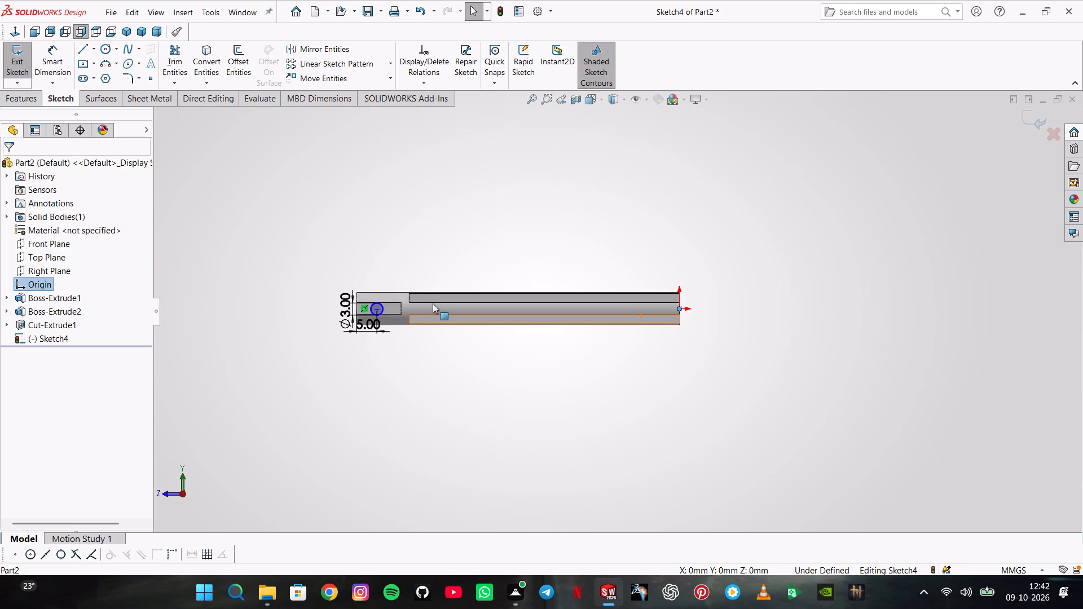
ctrl+scroll(415, 299, down, 8)
ctrl+click(417, 353)
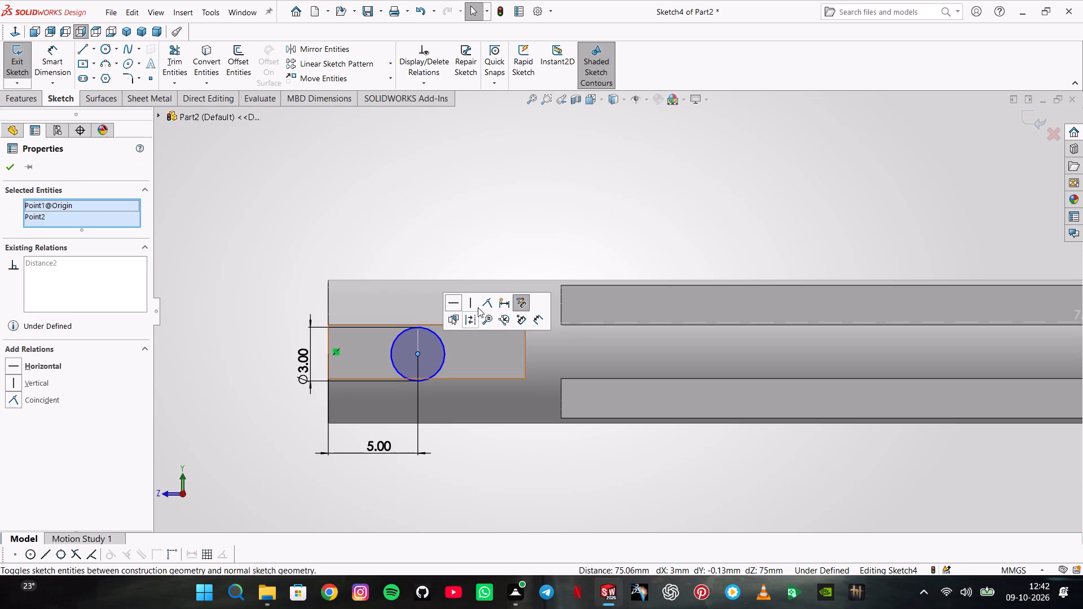
click(457, 307)
click(414, 246)
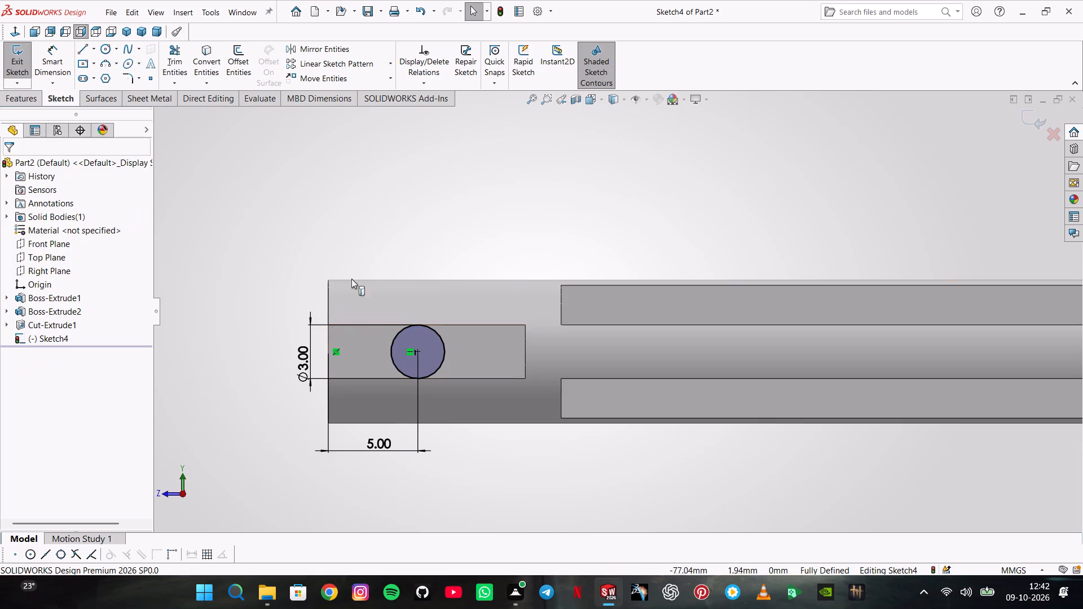
Cut-extrude the 3 mm circle through the notched end with a blind depth of 11 mm.
click(32, 104)
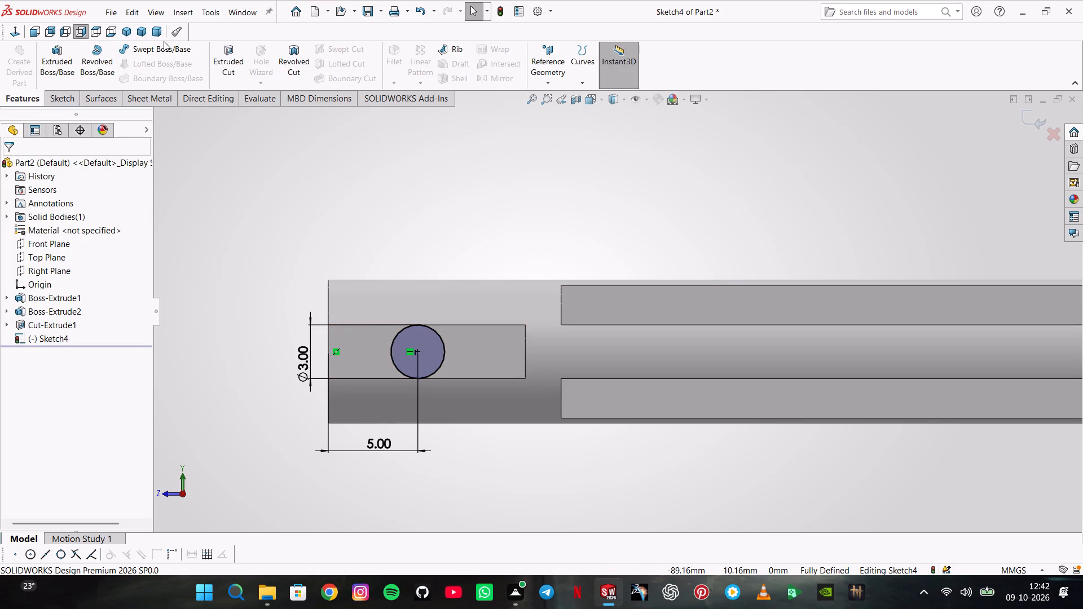
click(219, 56)
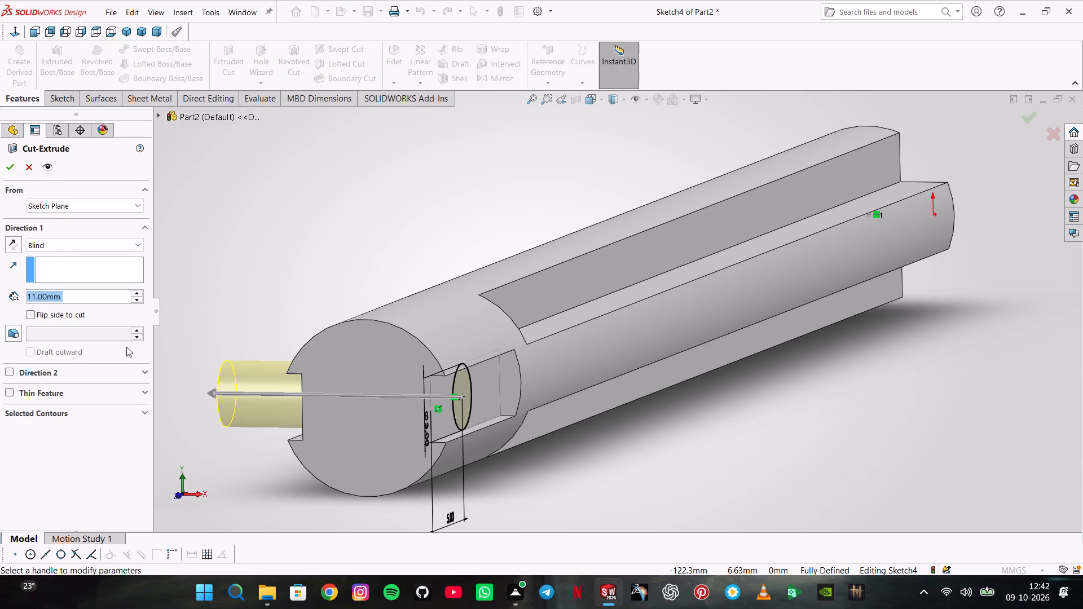
click(0, 167)
click(5, 164)
click(319, 214)
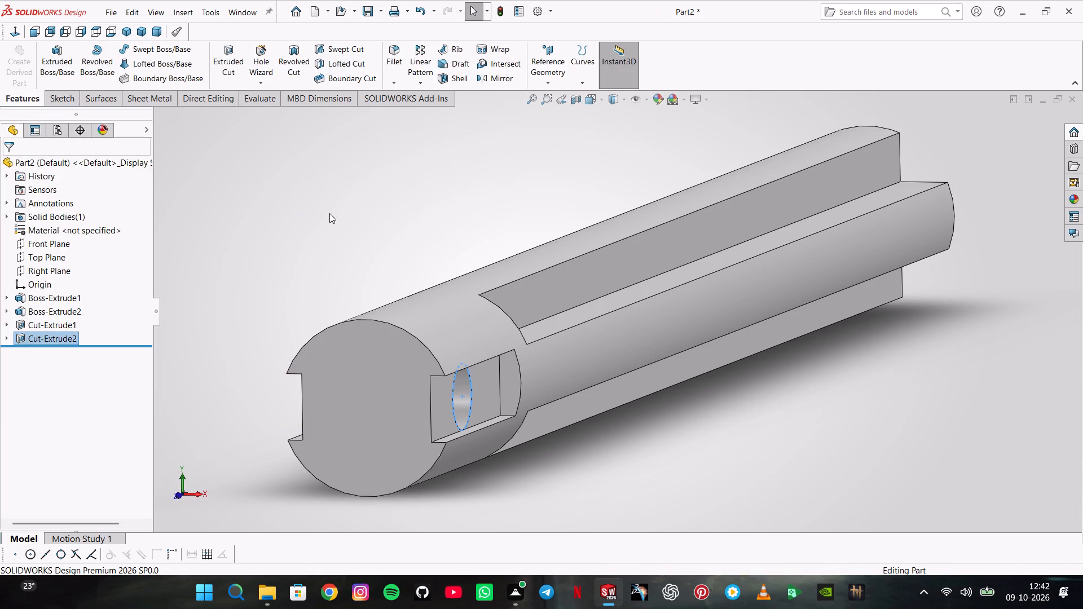
Start a sketch on the cross-shaped end face and draw a circle of about 12.2 mm diameter centred on the origin.
middle_drag(333, 214, 310, 234)
scroll(310, 234, up, 2)
middle_drag(486, 222, 317, 308)
scroll(317, 308, up, 3)
click(552, 278)
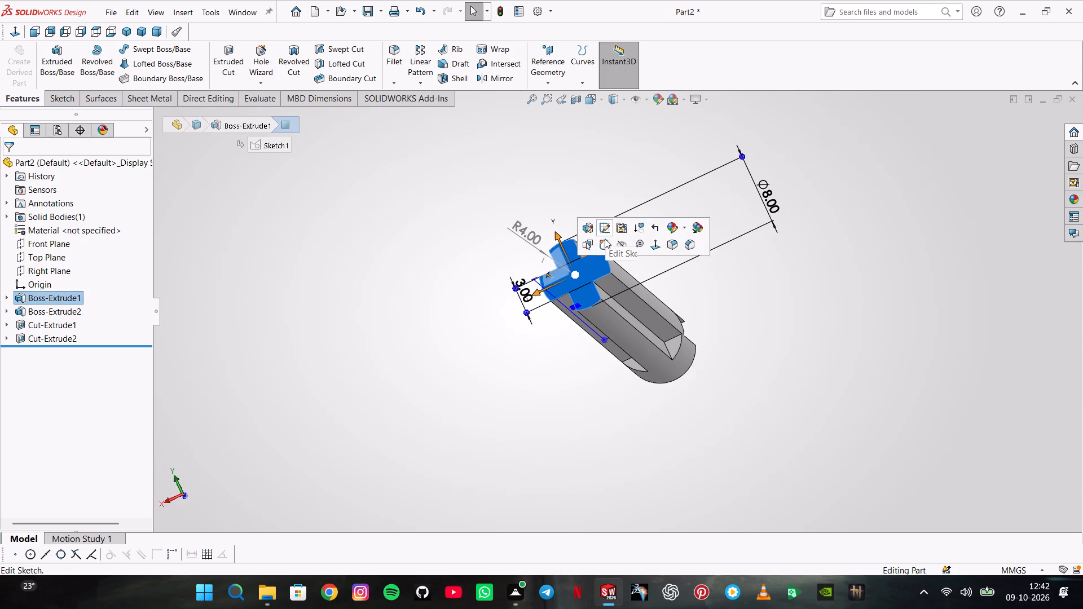
click(603, 246)
click(106, 47)
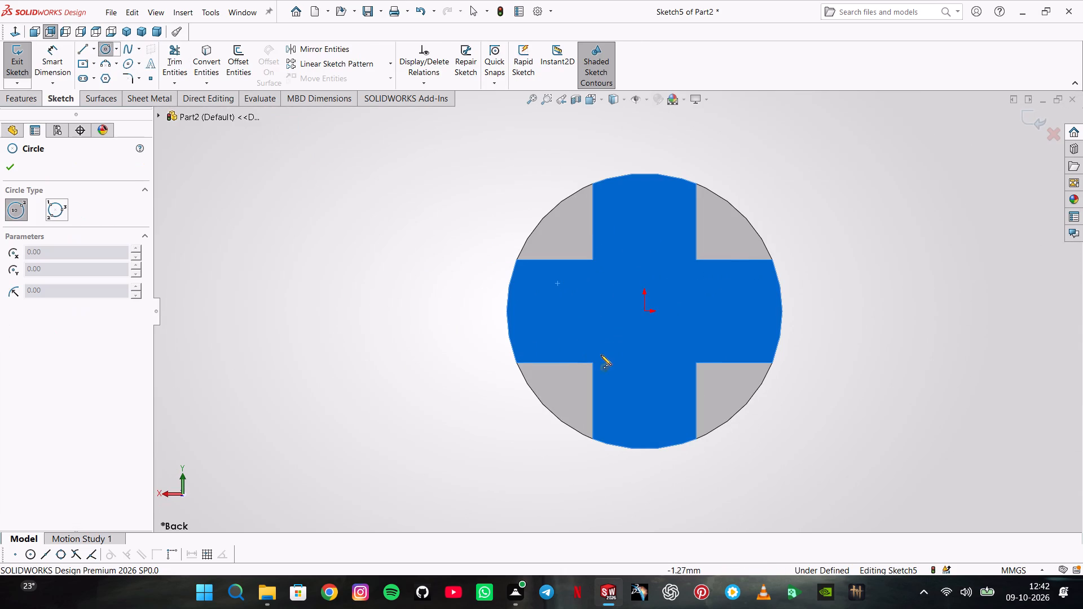
click(645, 311)
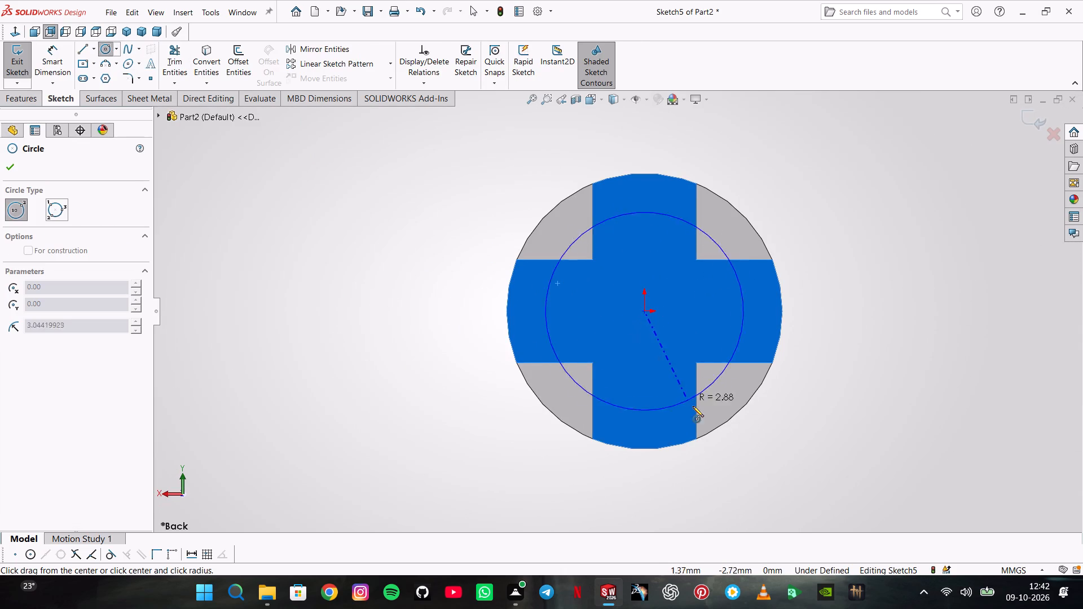
click(773, 477)
Dimension the new circle's diameter as 12 mm.
click(52, 60)
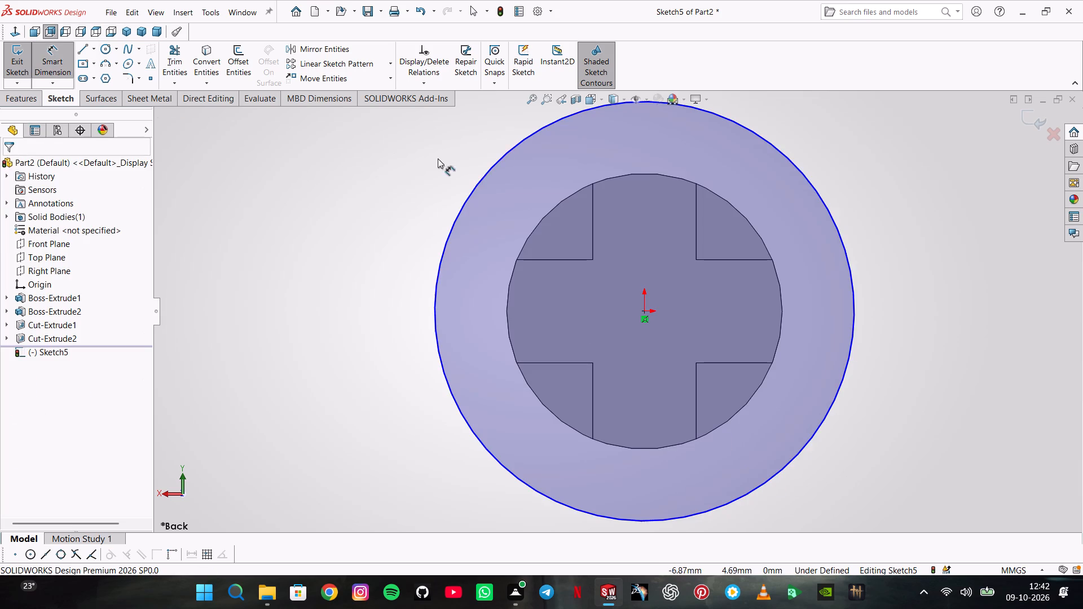
click(485, 177)
click(373, 210)
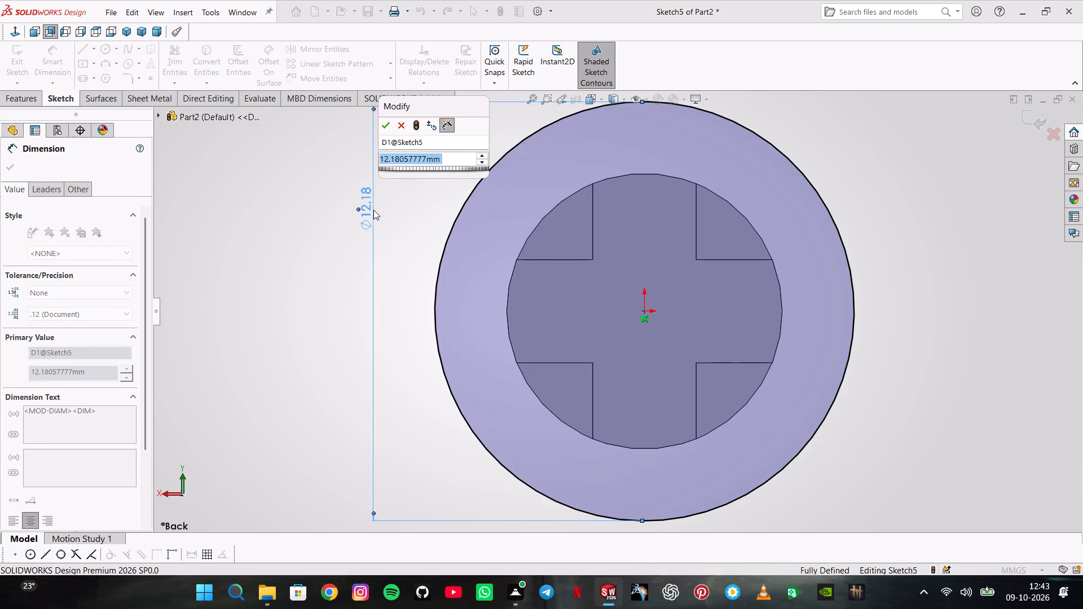
text(12)
key(Return)
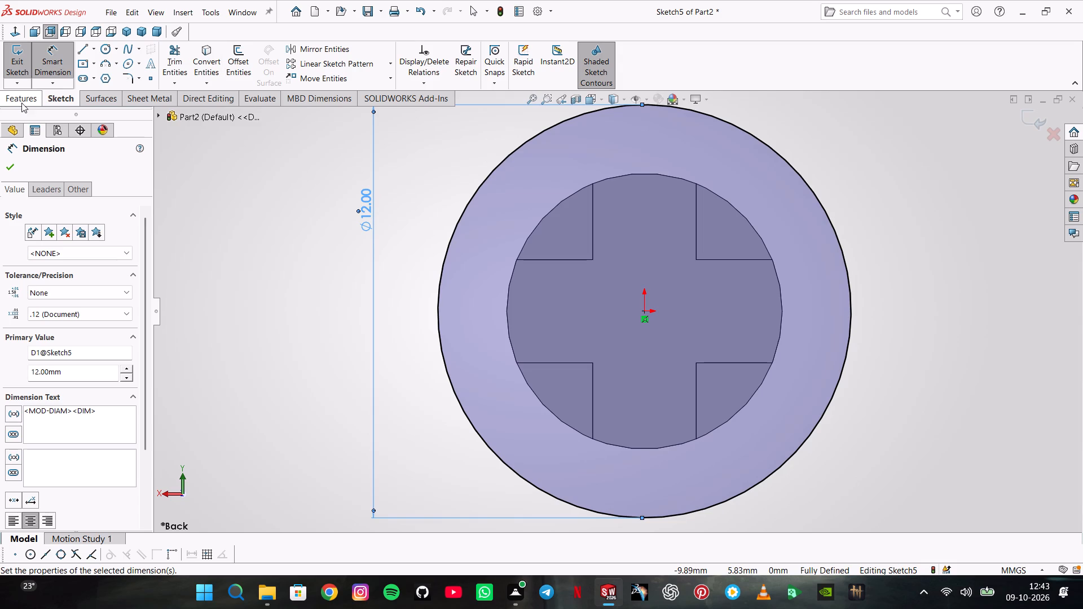
Extrude the 12 mm circle as a 3 mm blind boss merged with the bar, forming its head.
click(21, 103)
click(63, 77)
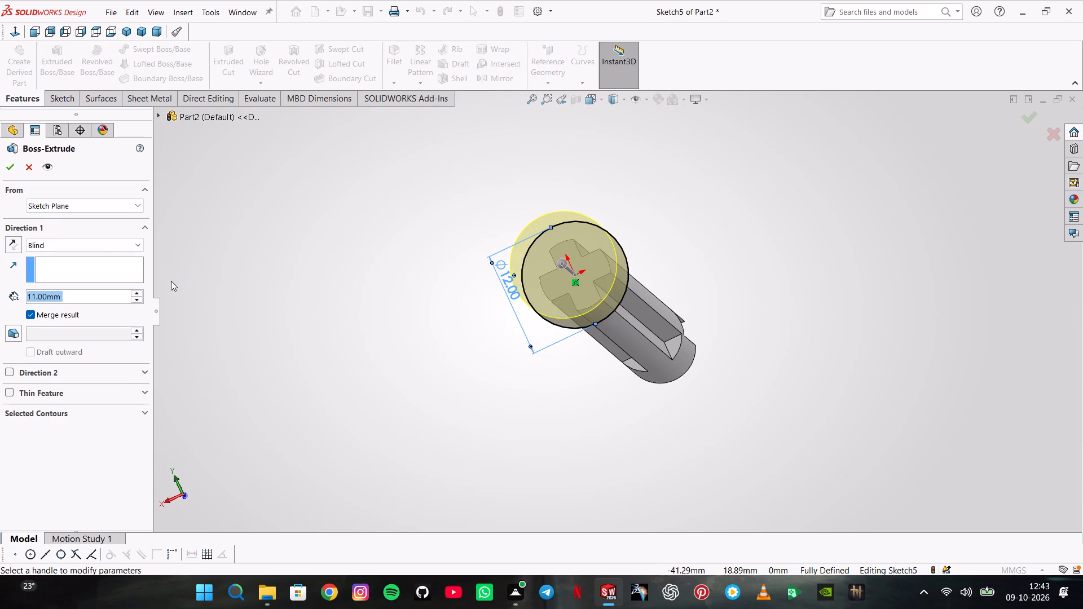
key(3)
key(Return)
key(Return)
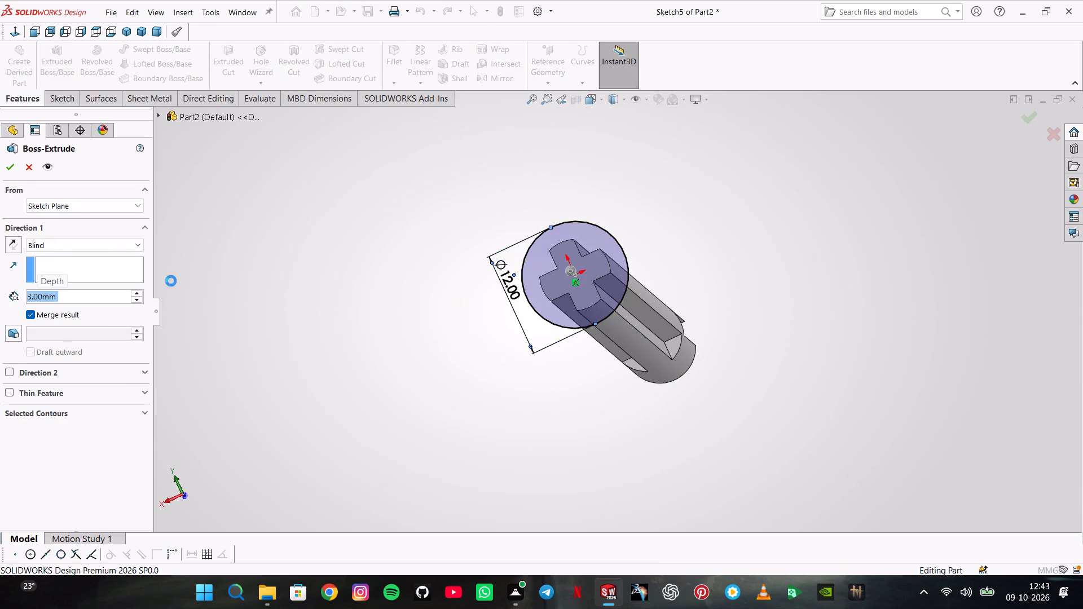
click(312, 260)
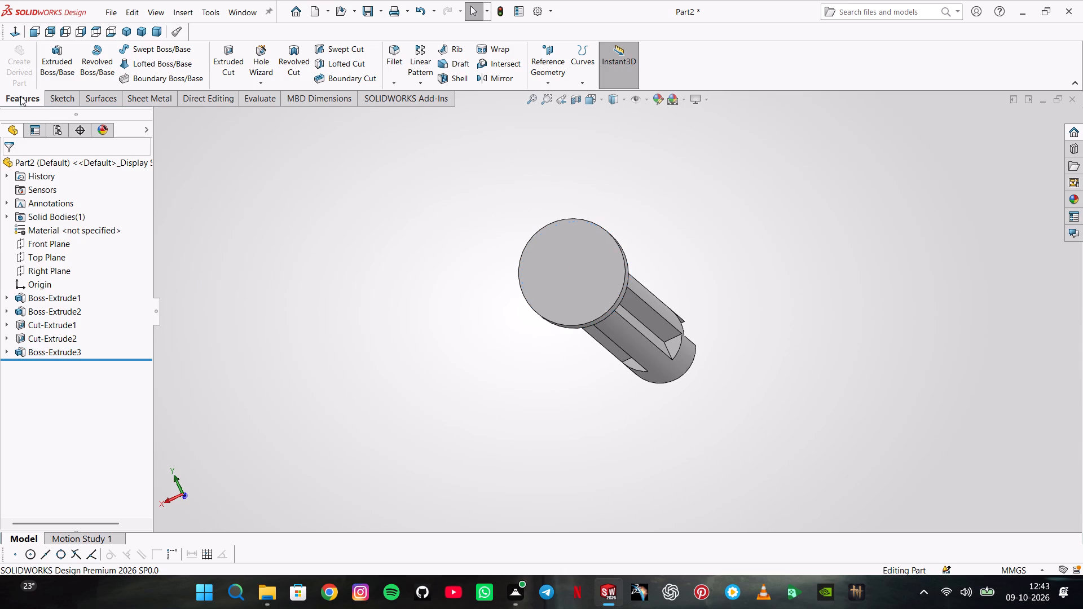
Save the part as Part7.SLDPRT in the Level5 folder.
click(126, 30)
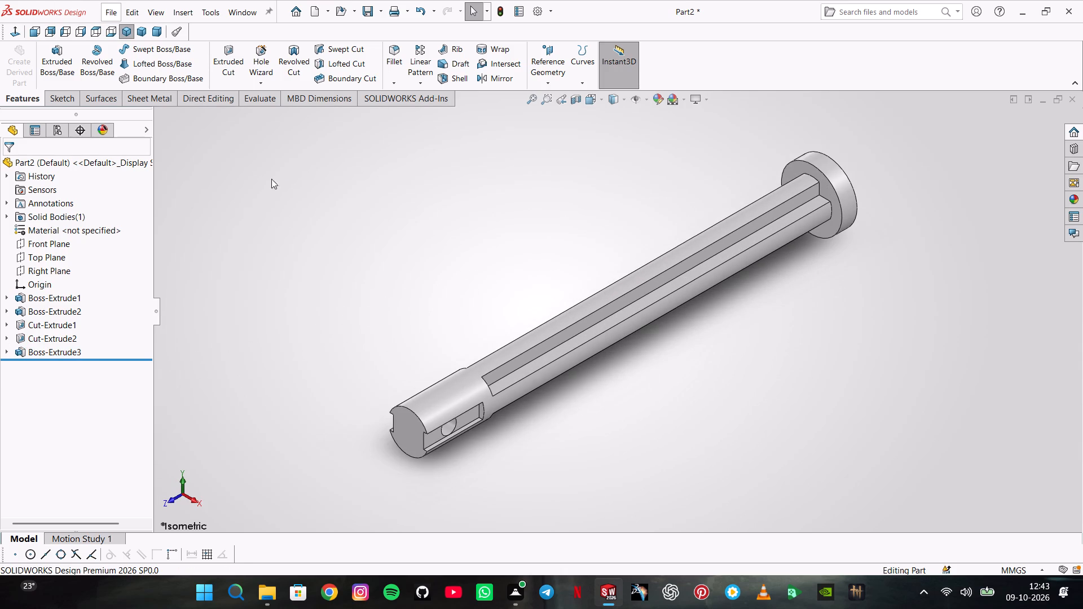
click(365, 7)
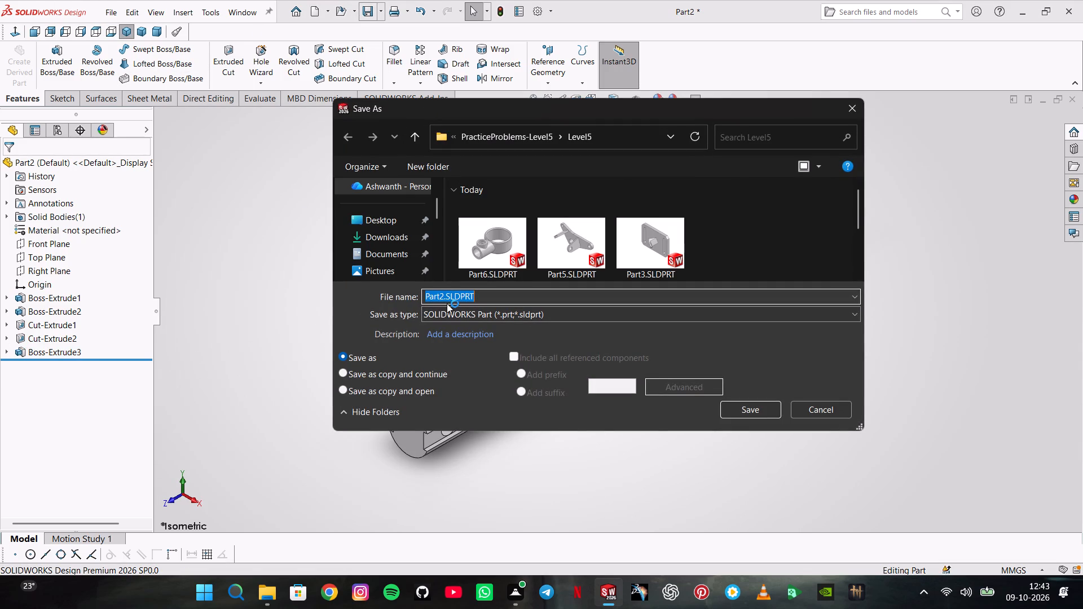
click(444, 294)
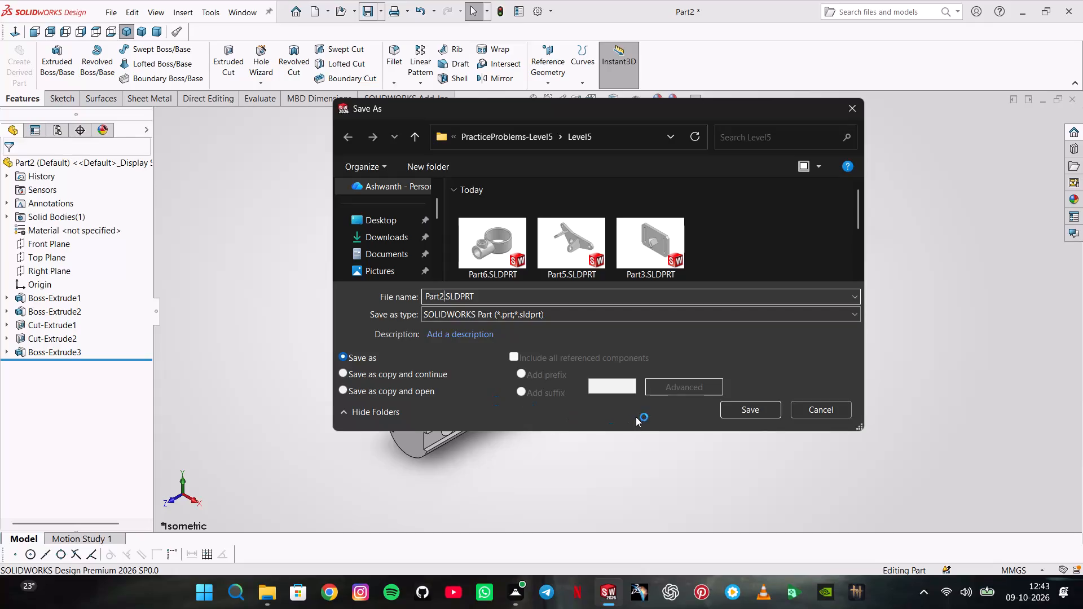
key(BackSpace)
key(7)
key(3)
key(BackSpace)
key(Return)
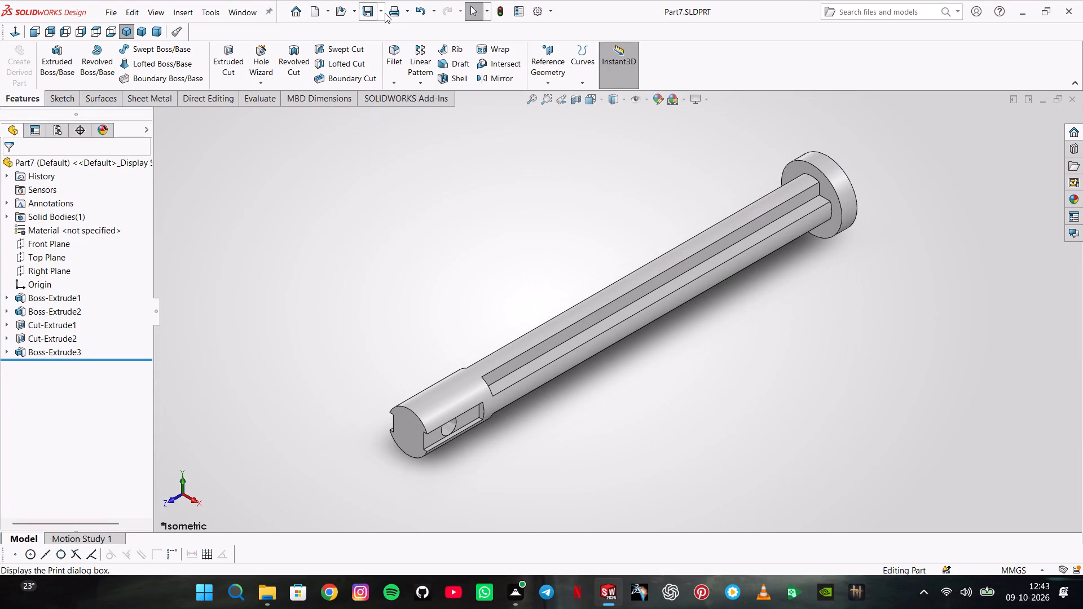
Save a PDF version of the part as Part7.pdf in the same folder.
click(385, 13)
click(385, 47)
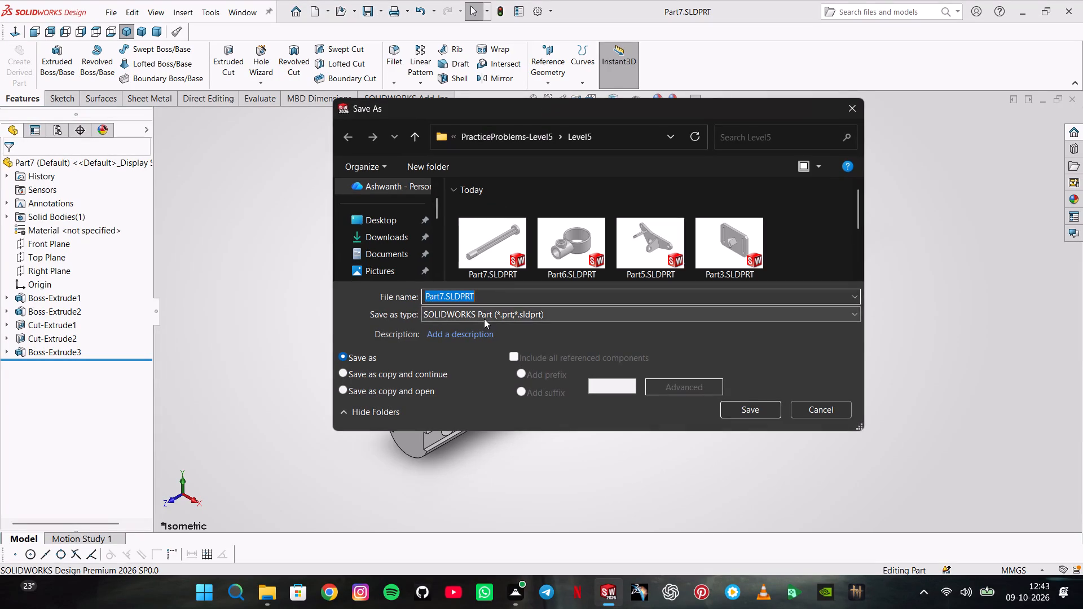
click(484, 319)
click(468, 111)
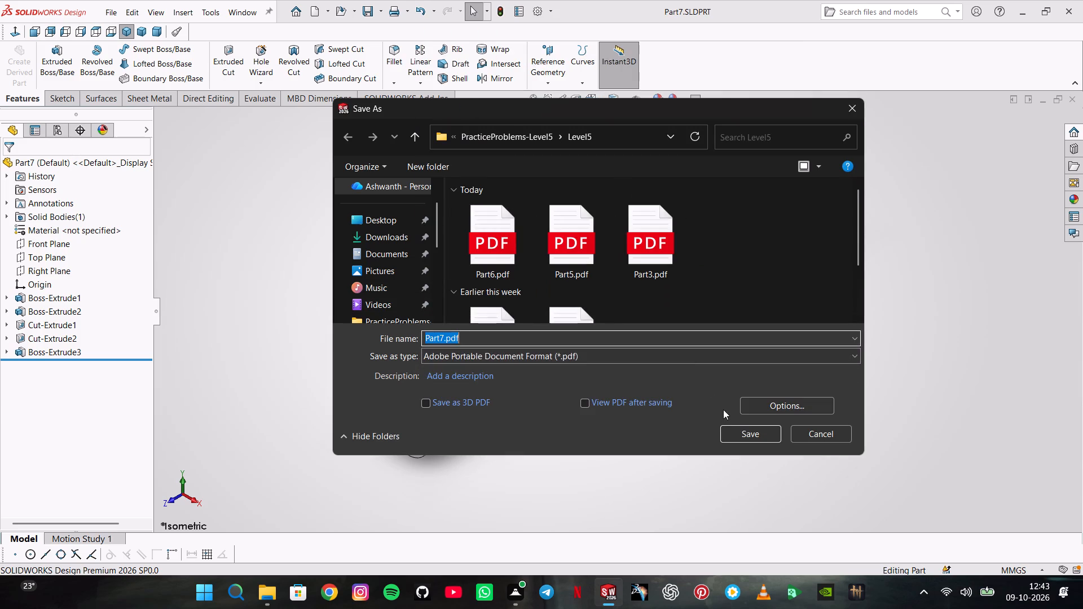
click(740, 429)
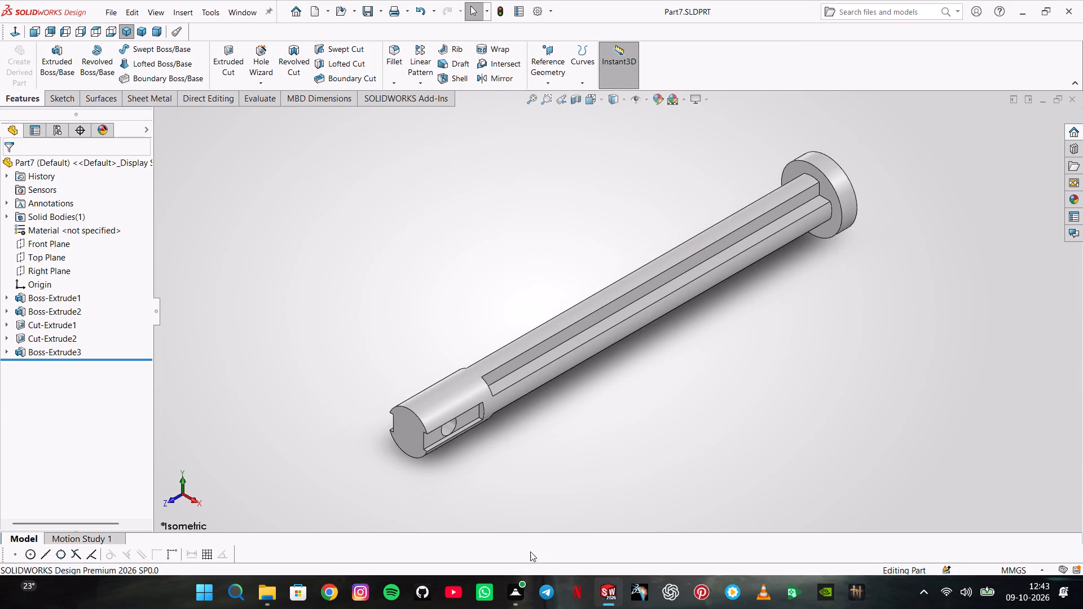